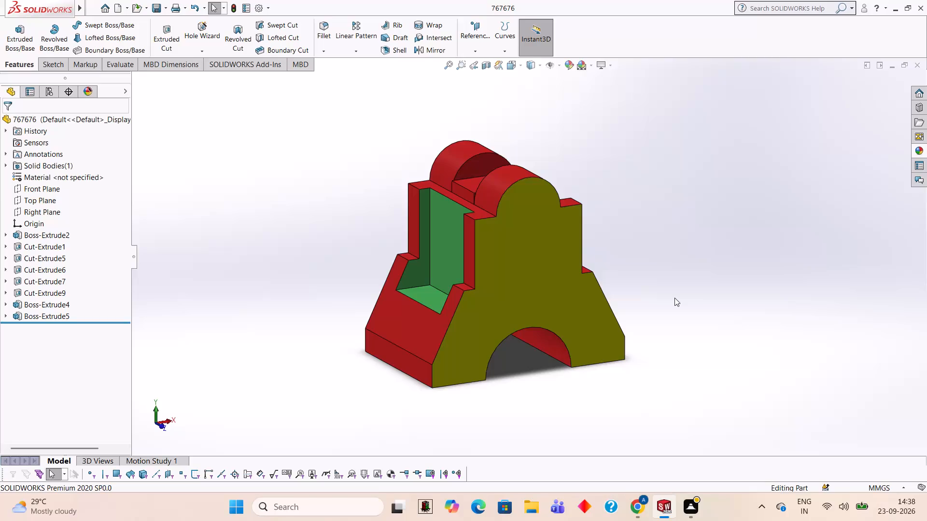
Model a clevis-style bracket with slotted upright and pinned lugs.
Close the open part and create a new part document.
left_click(919, 70)
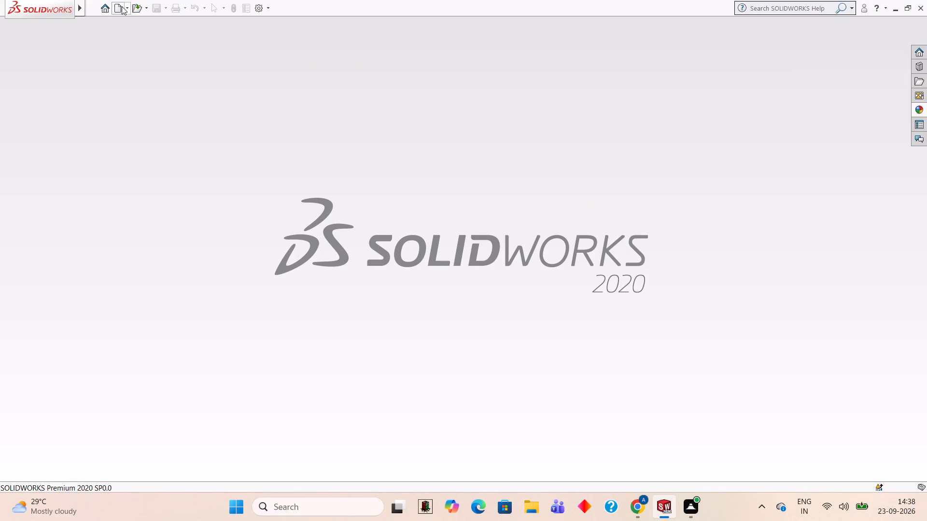
left_click(114, 9)
left_click(398, 378)
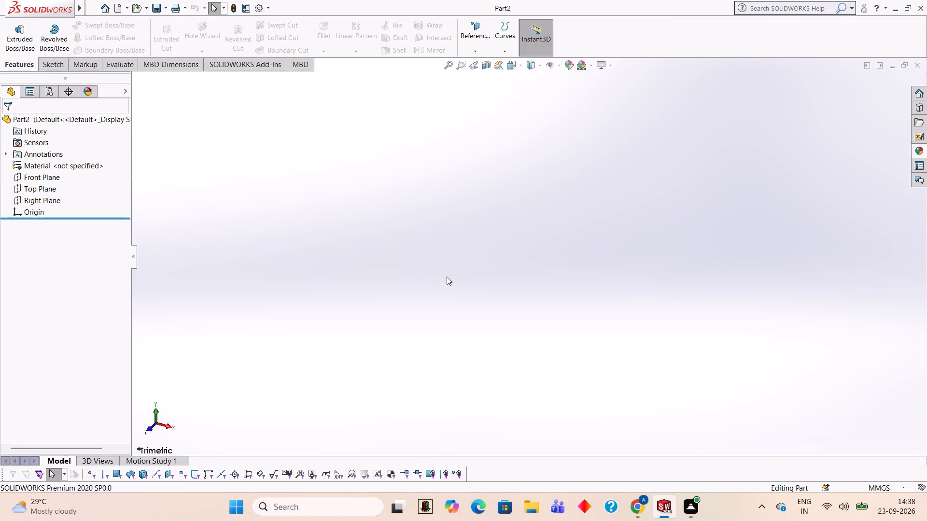
Start a sketch on the Front Plane and draw a 40 mm horizontal line from the origin.
left_click(35, 175)
left_click(48, 162)
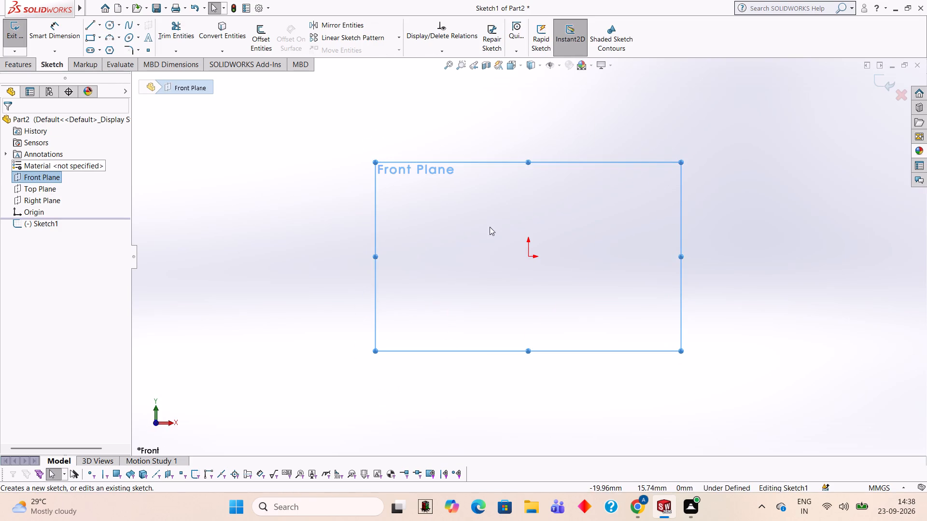
left_click(424, 207)
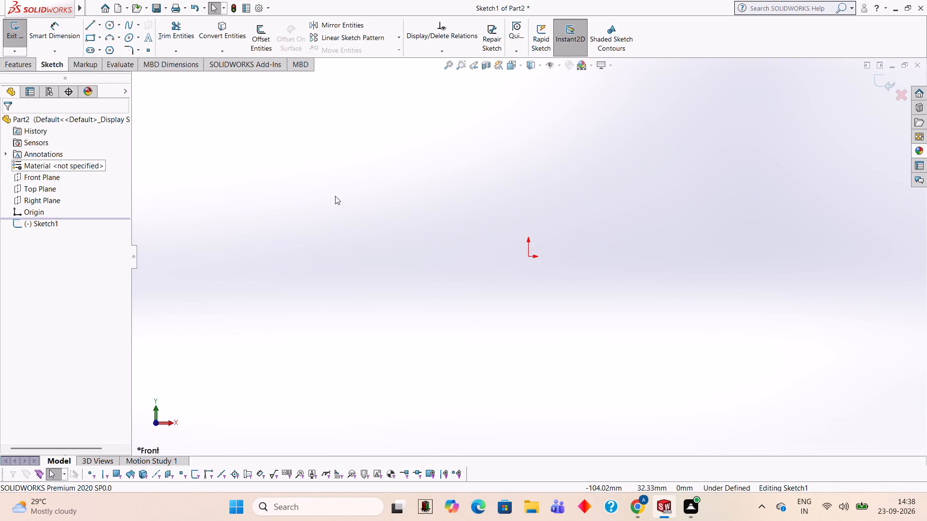
left_click(86, 24)
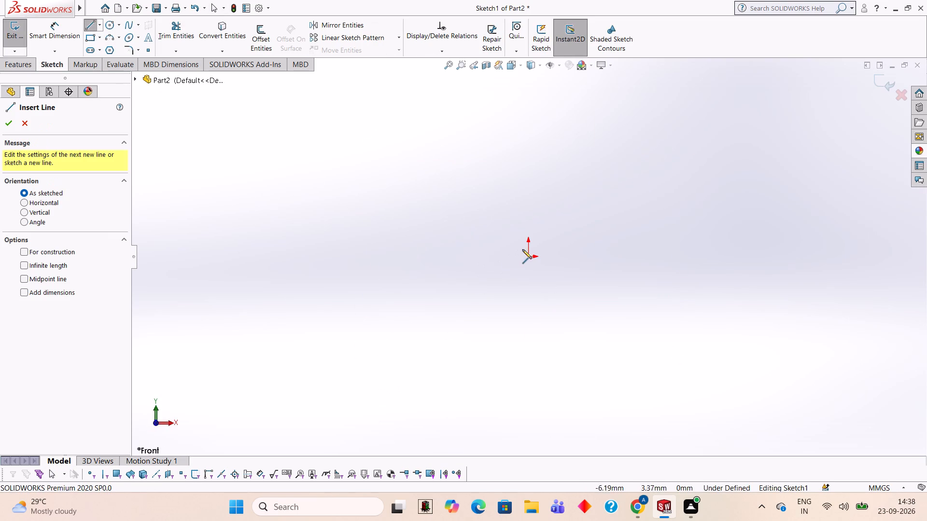
left_click(529, 255)
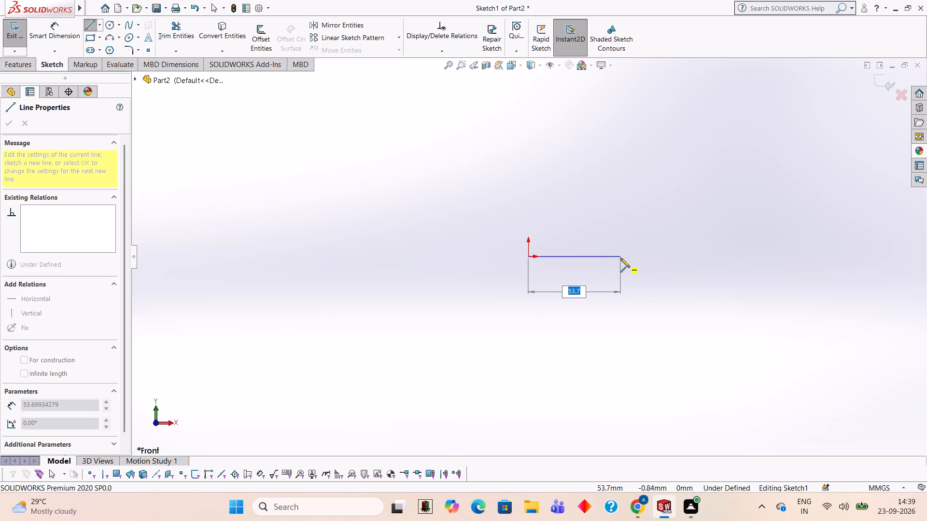
type("40")
key("Return")
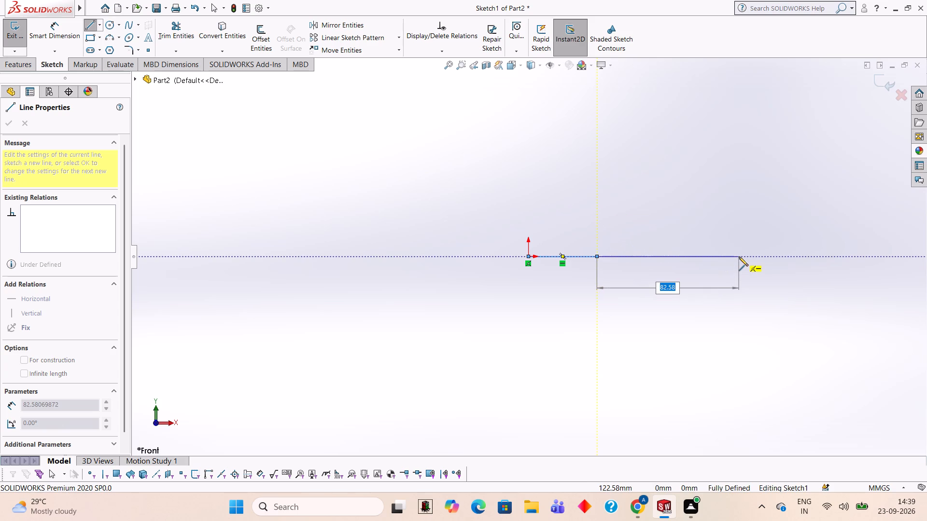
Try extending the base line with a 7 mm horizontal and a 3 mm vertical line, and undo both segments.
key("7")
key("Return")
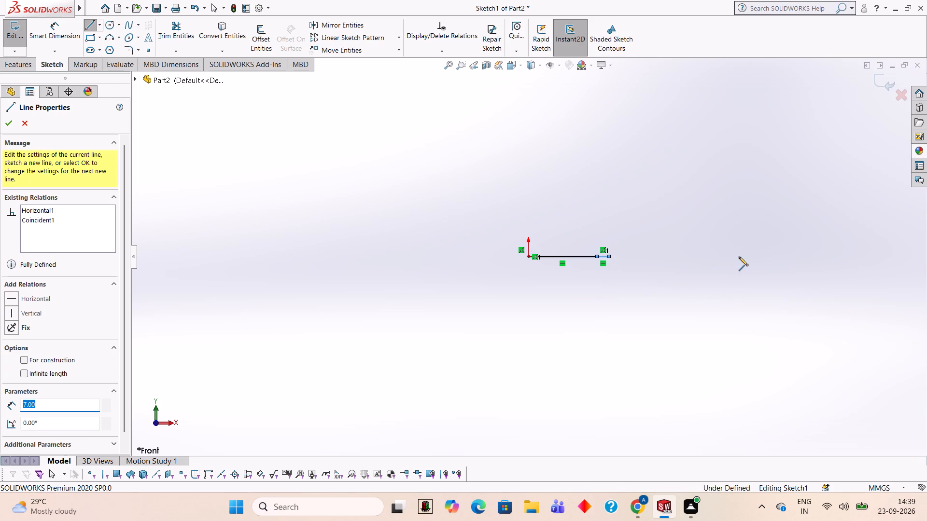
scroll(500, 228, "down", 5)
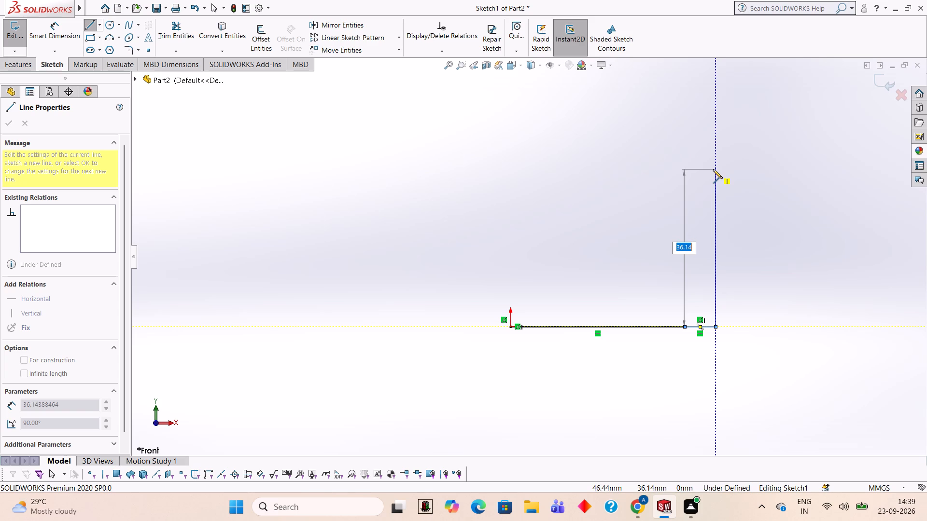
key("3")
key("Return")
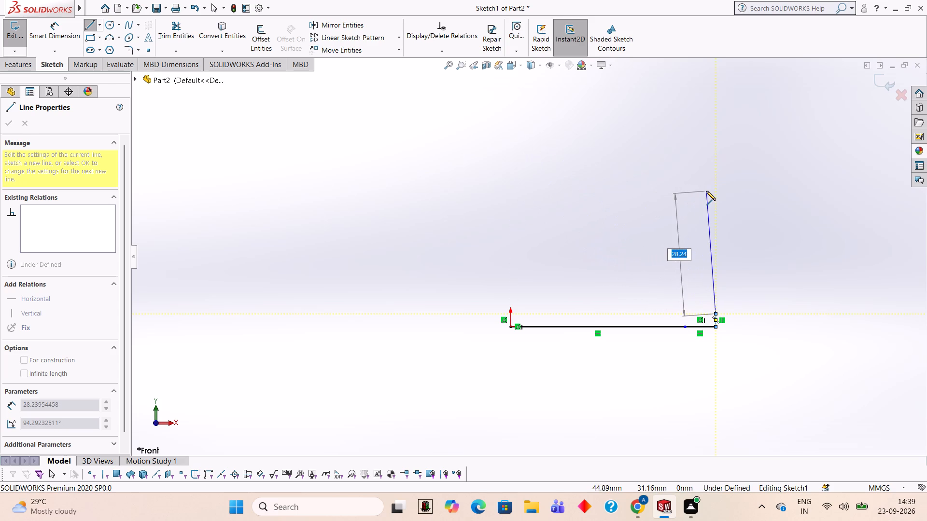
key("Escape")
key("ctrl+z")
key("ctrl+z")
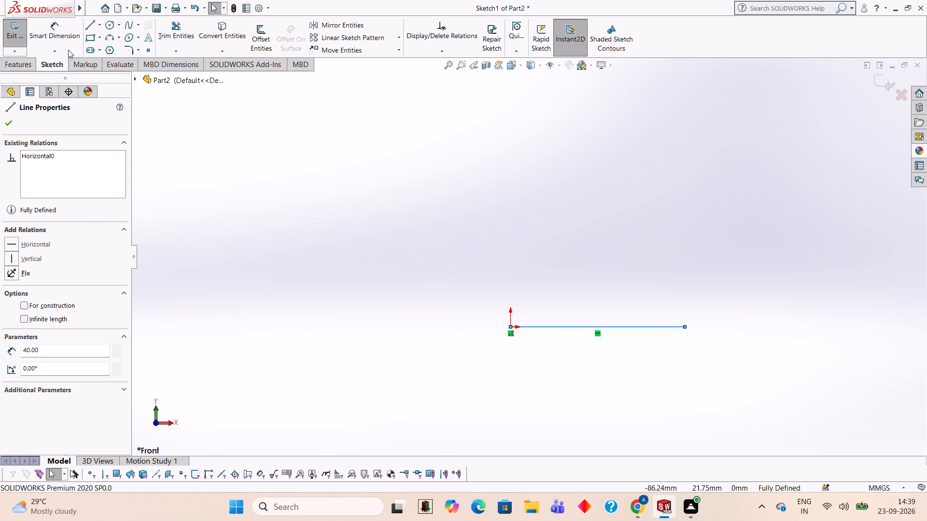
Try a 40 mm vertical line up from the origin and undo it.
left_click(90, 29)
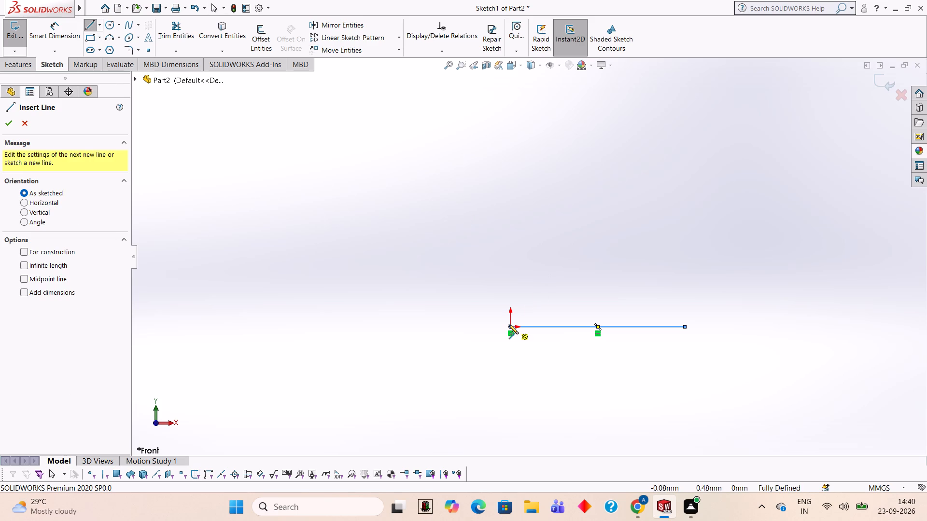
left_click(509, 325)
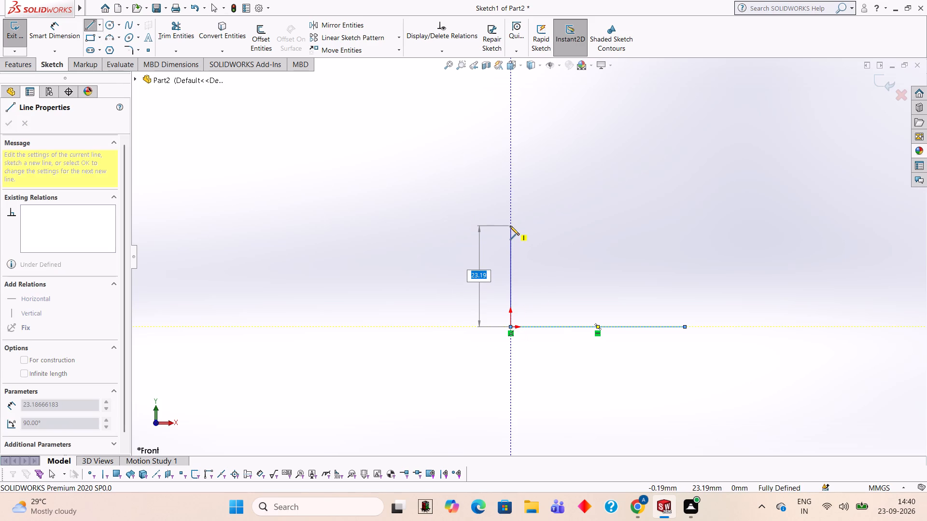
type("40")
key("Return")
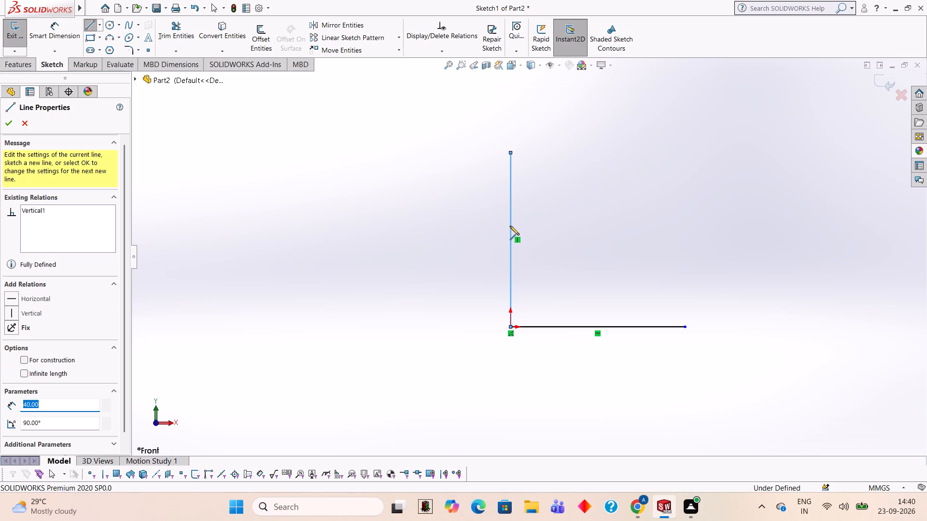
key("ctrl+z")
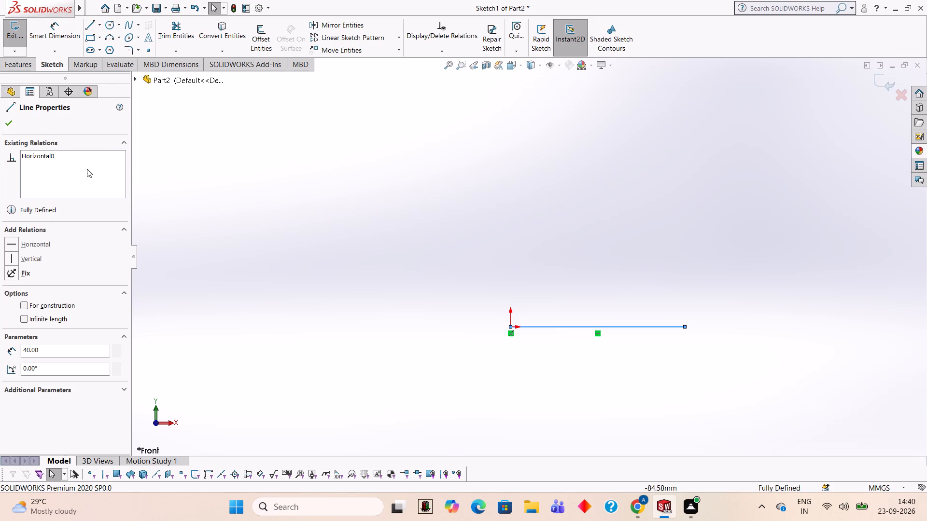
Complete a 40 by 6 mm rectangle above the base line, starting with a 6 mm vertical line at the origin.
left_click(92, 25)
left_click(509, 326)
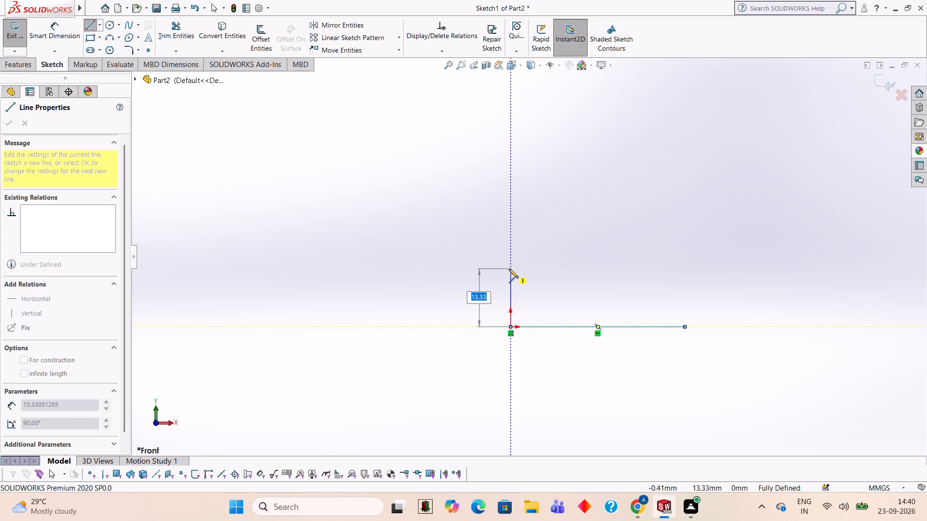
key("6")
key("Return")
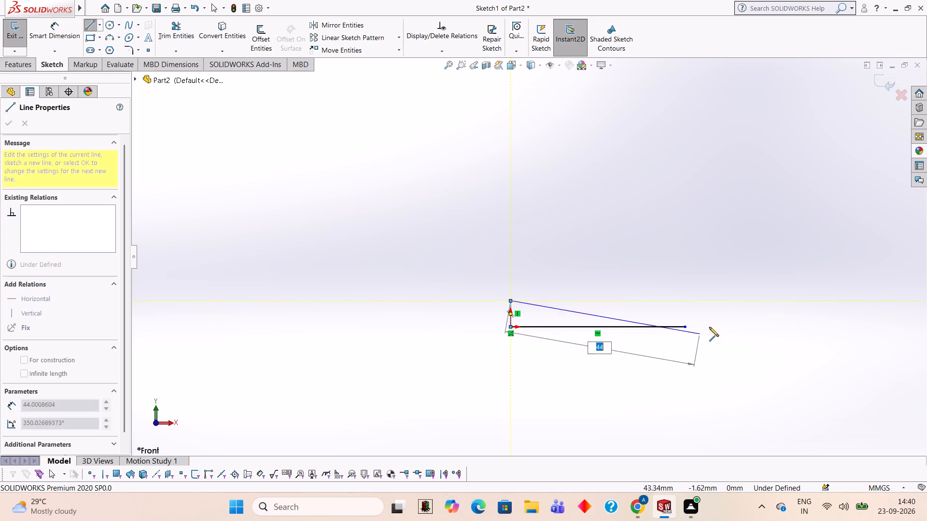
left_click(685, 300)
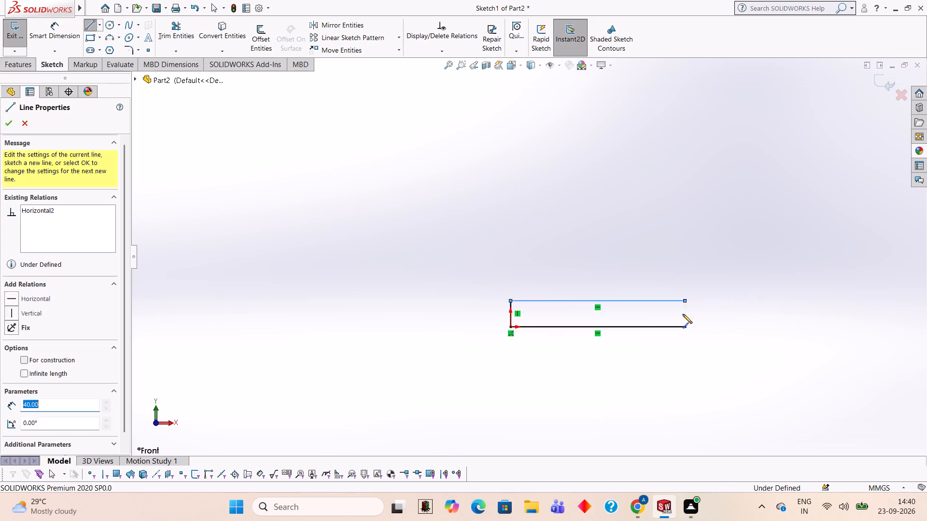
left_click(685, 326)
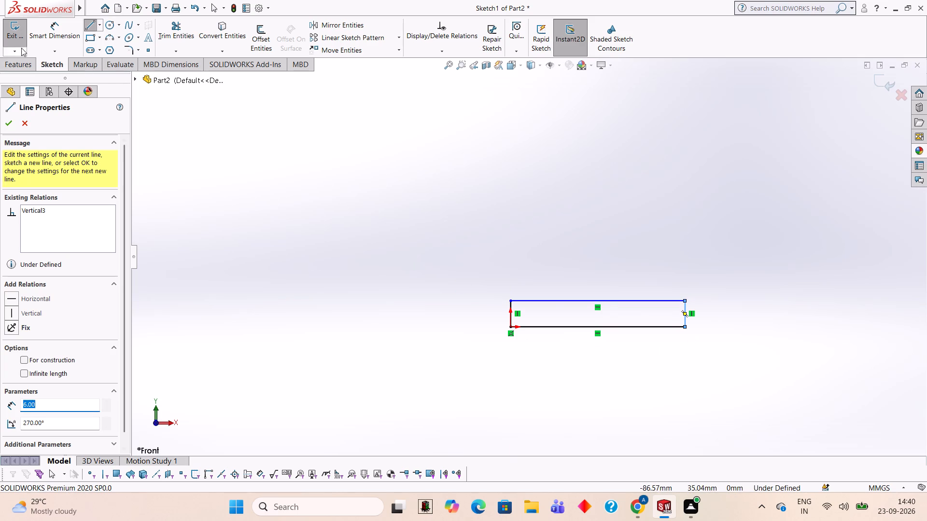
Extrude the rectangular profile as a boss with a blind depth of 25 mm.
left_click(25, 61)
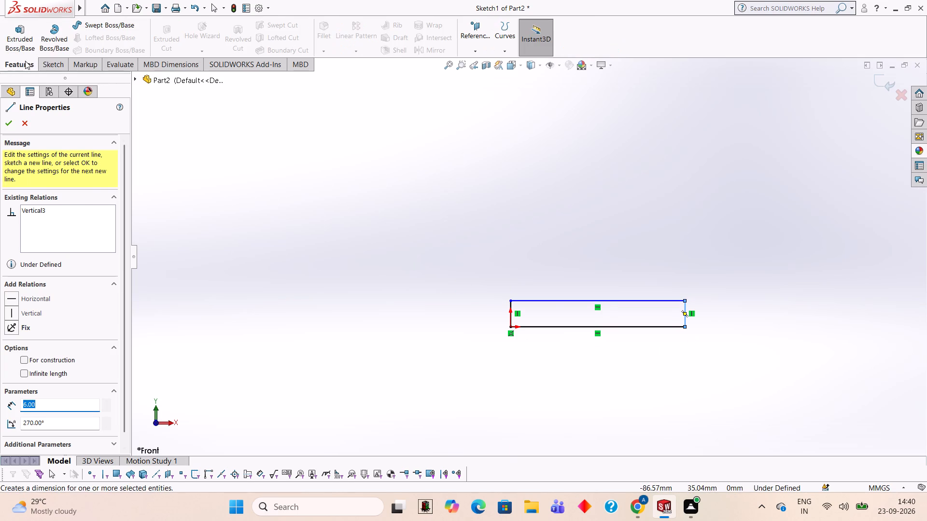
left_click(34, 41)
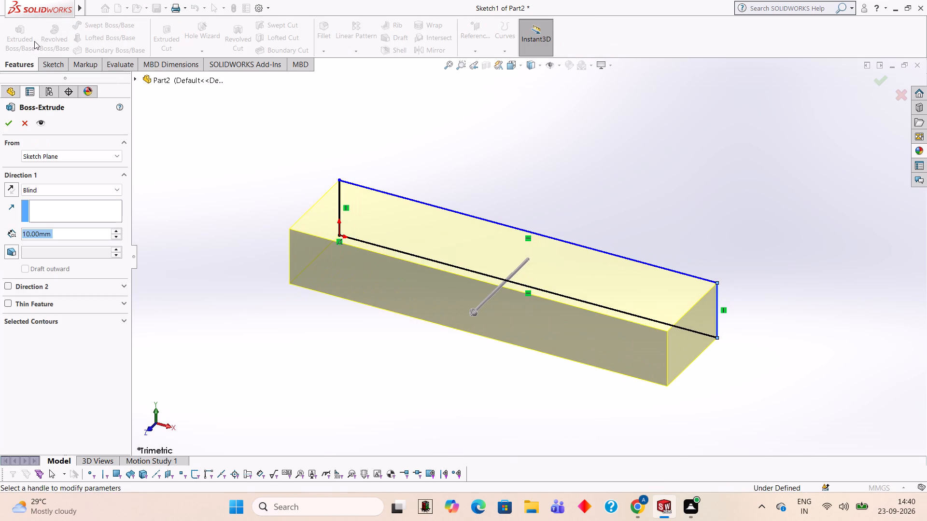
type("25")
key("Return")
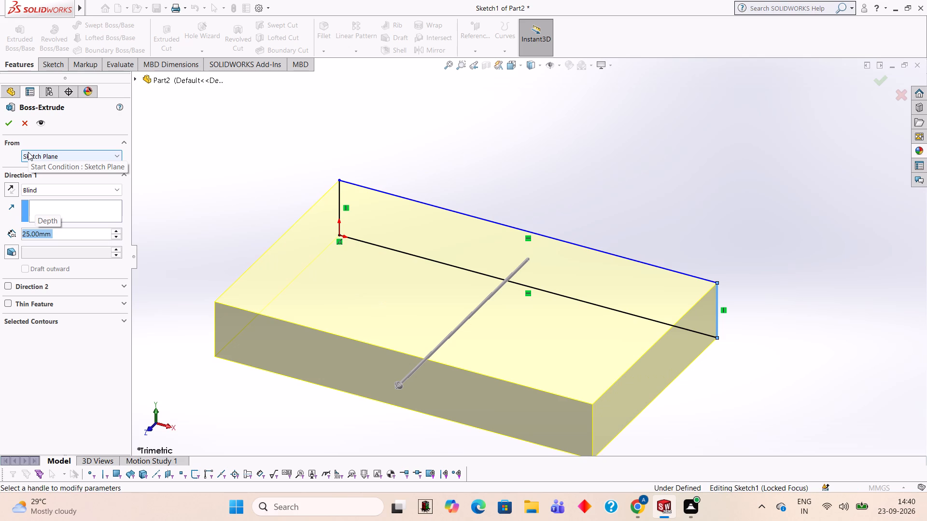
left_click(10, 123)
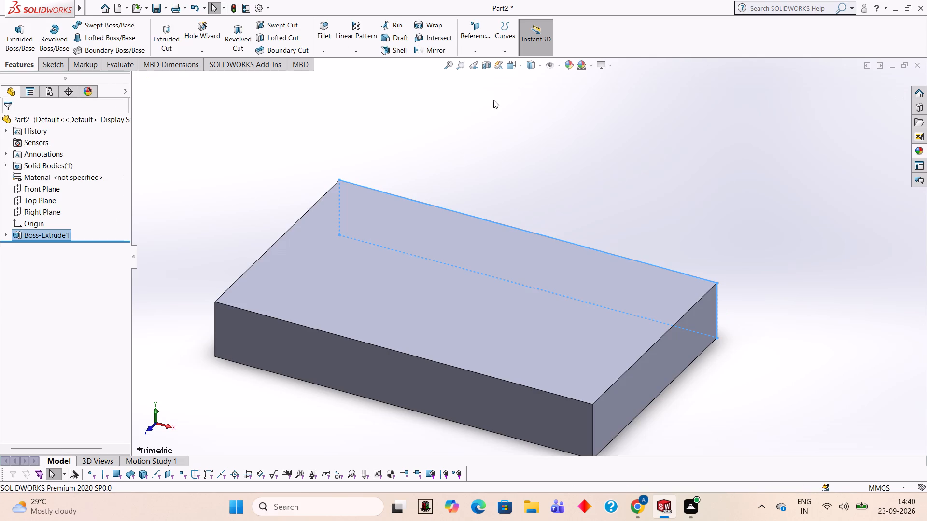
left_click(519, 92)
Open a new sketch on the block's long 40 x 6 mm front face, viewed square-on.
scroll(613, 183, "up", 2)
scroll(568, 230, "down", 1)
scroll(400, 365, "down", 1)
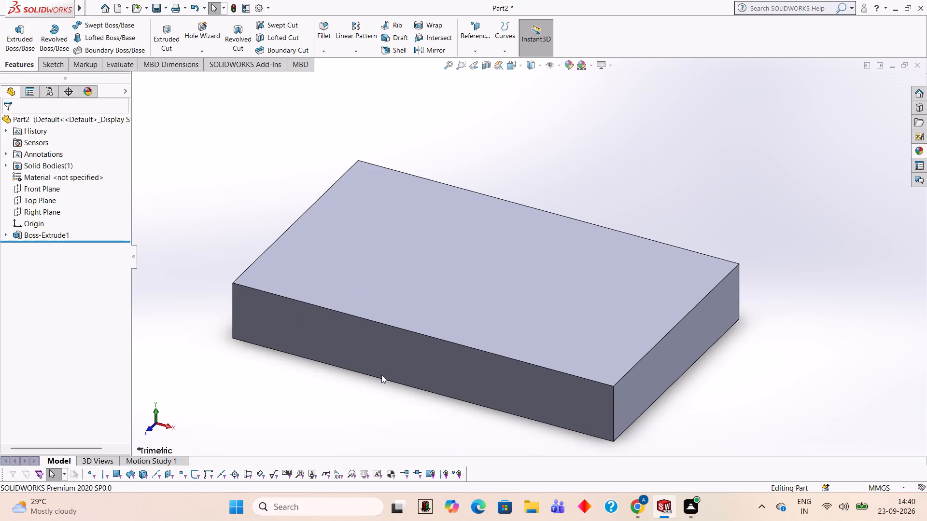
scroll(373, 357, "up", 1)
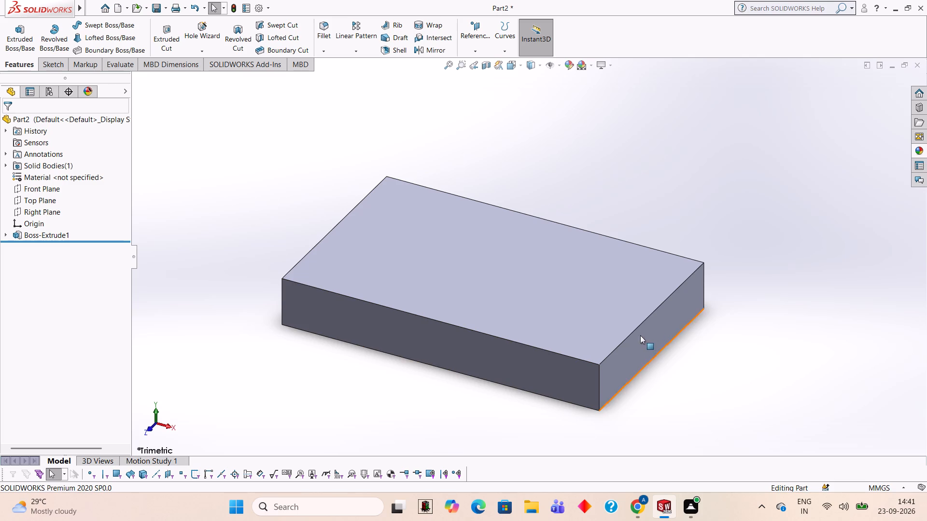
middle_click_drag(841, 228, 842, 239)
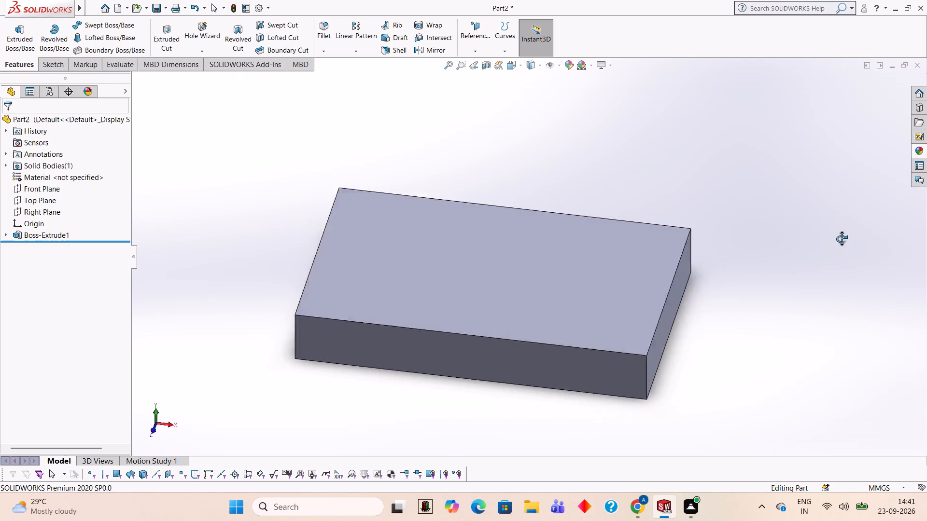
middle_click_drag(842, 239, 819, 231)
middle_click_drag(692, 391, 678, 316)
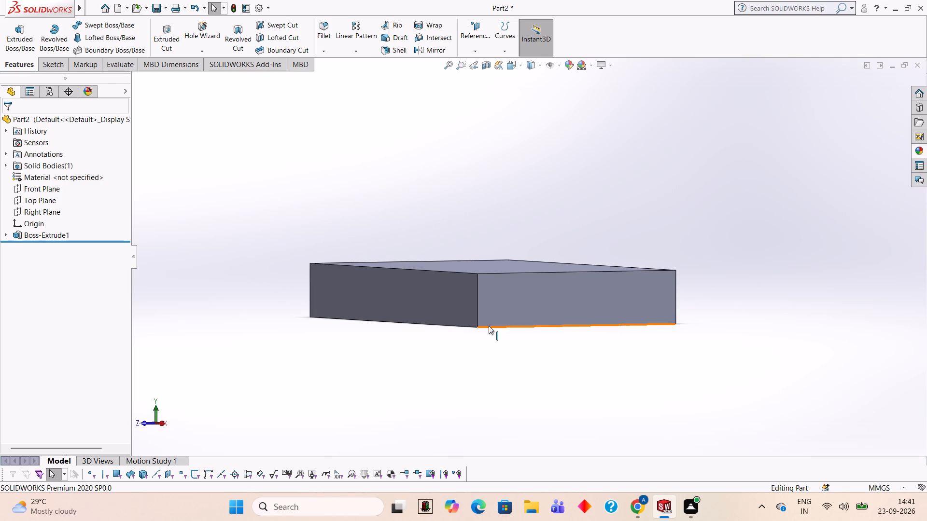
left_click(448, 305)
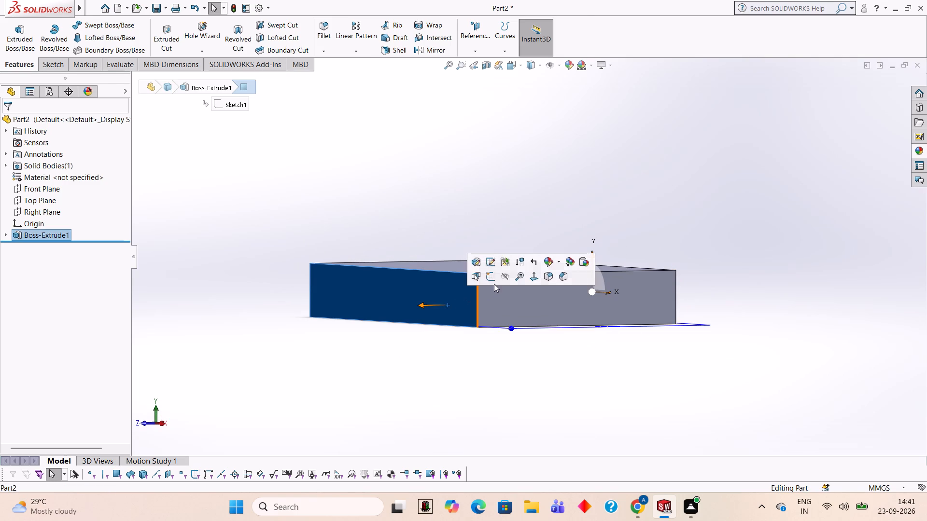
left_click(494, 278)
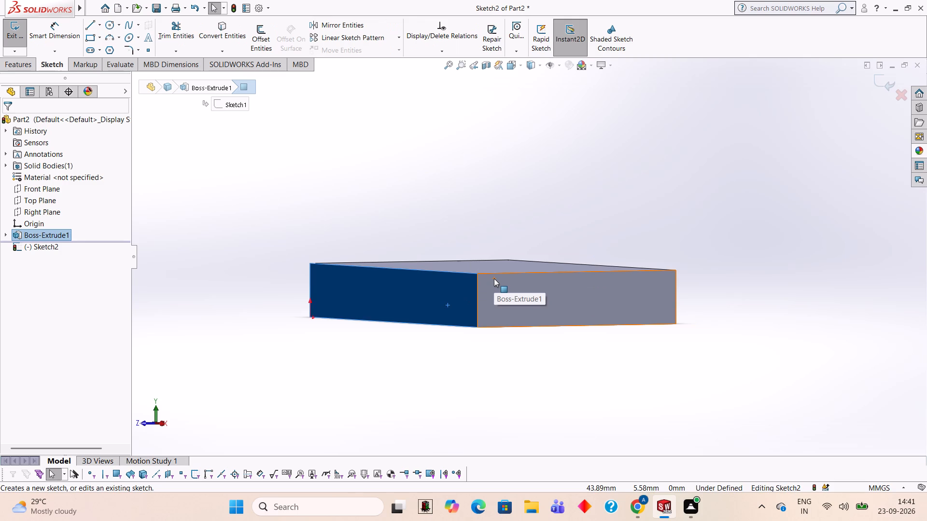
key("ctrl+8")
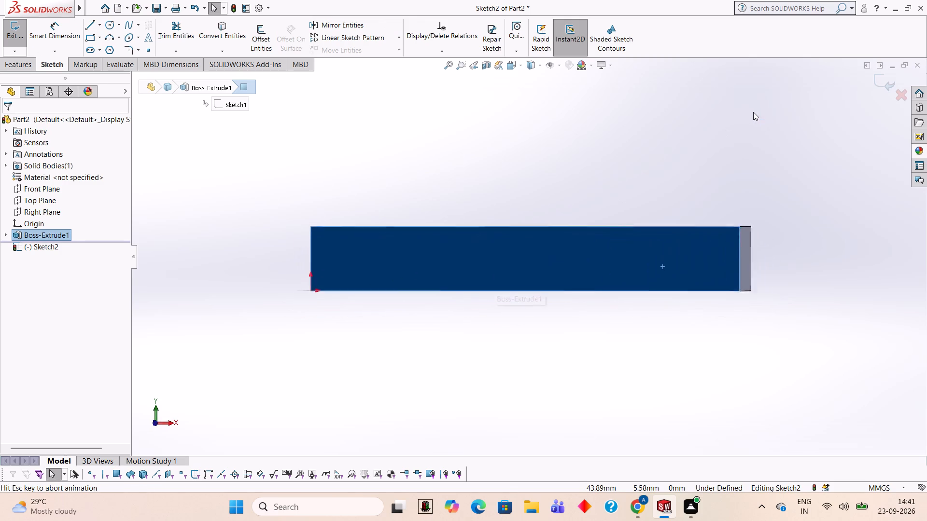
scroll(739, 118, "up", 1)
scroll(799, 314, "up", 1)
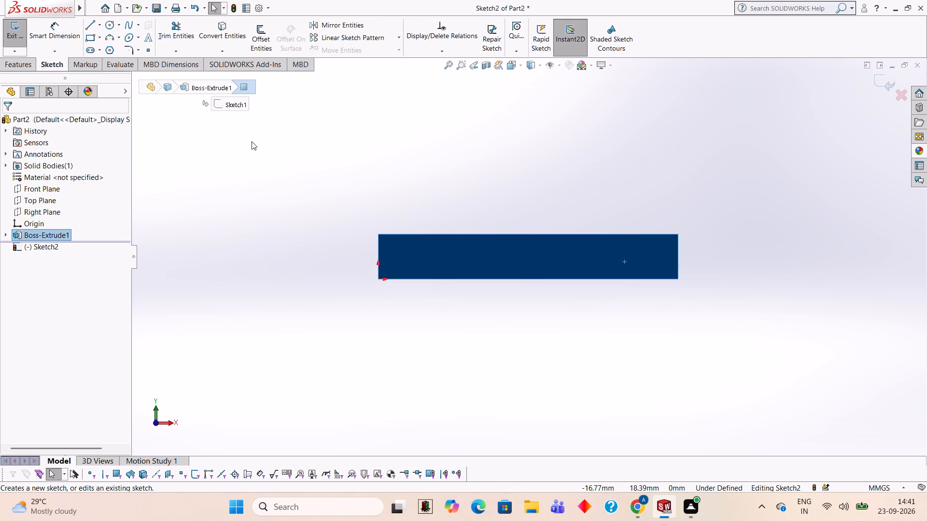
Draw a 6 mm horizontal line outward from the front face's bottom corner opposite the origin.
left_click(94, 24)
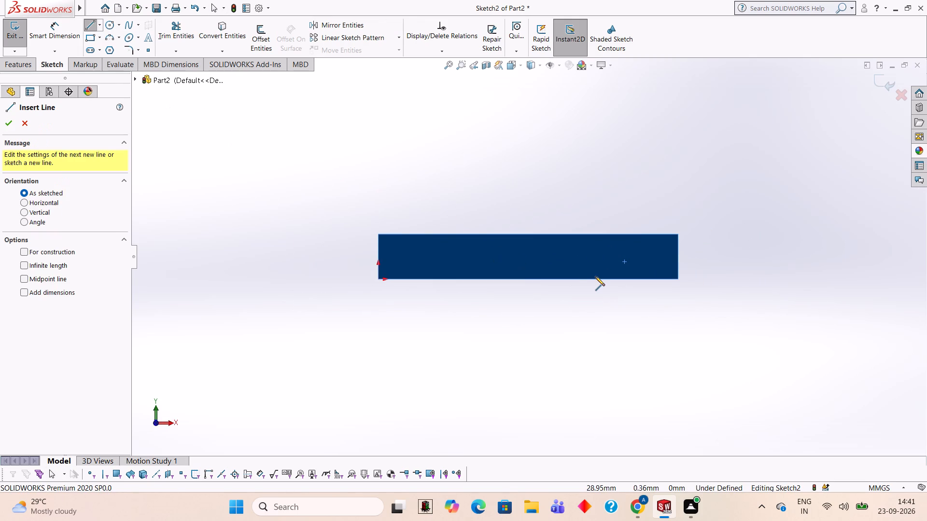
left_click(676, 278)
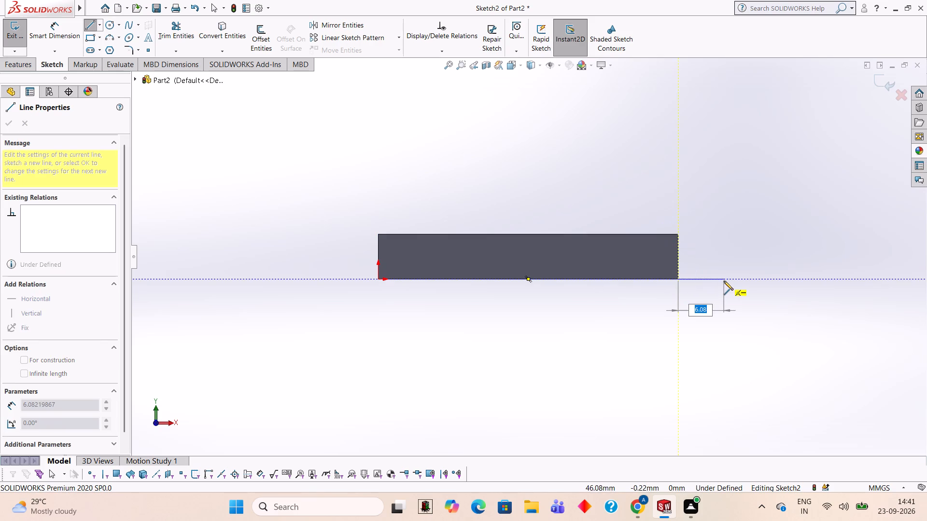
key("6")
key("Return")
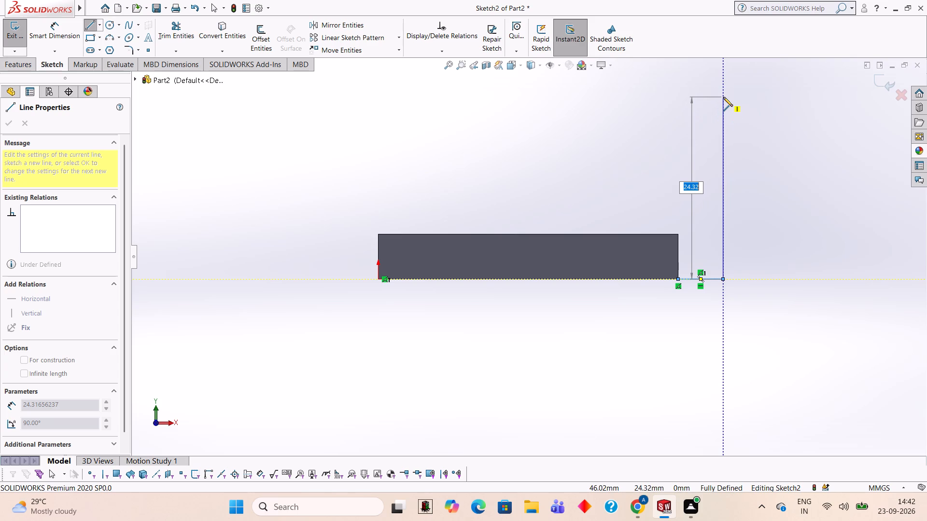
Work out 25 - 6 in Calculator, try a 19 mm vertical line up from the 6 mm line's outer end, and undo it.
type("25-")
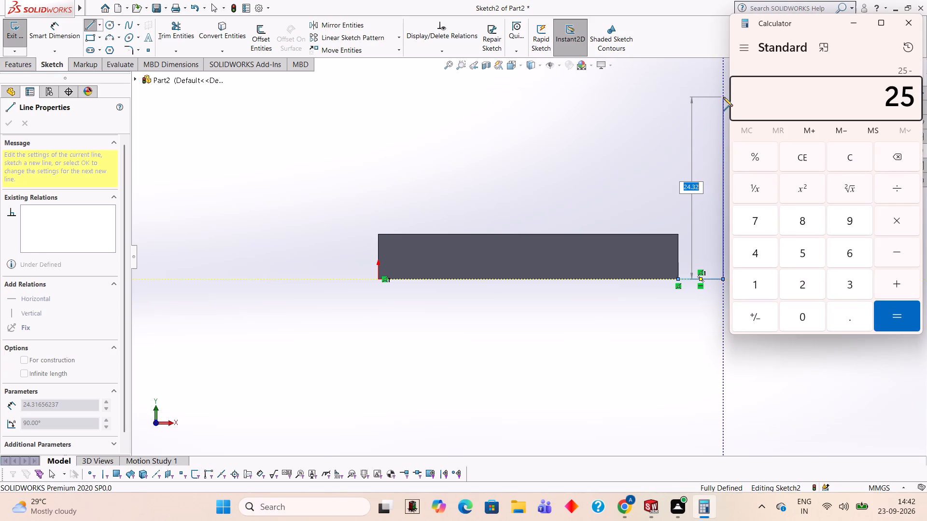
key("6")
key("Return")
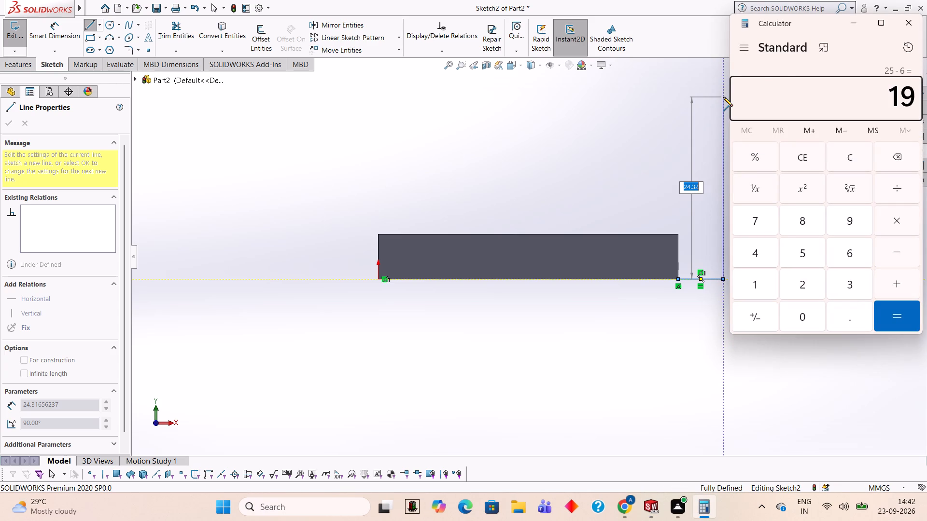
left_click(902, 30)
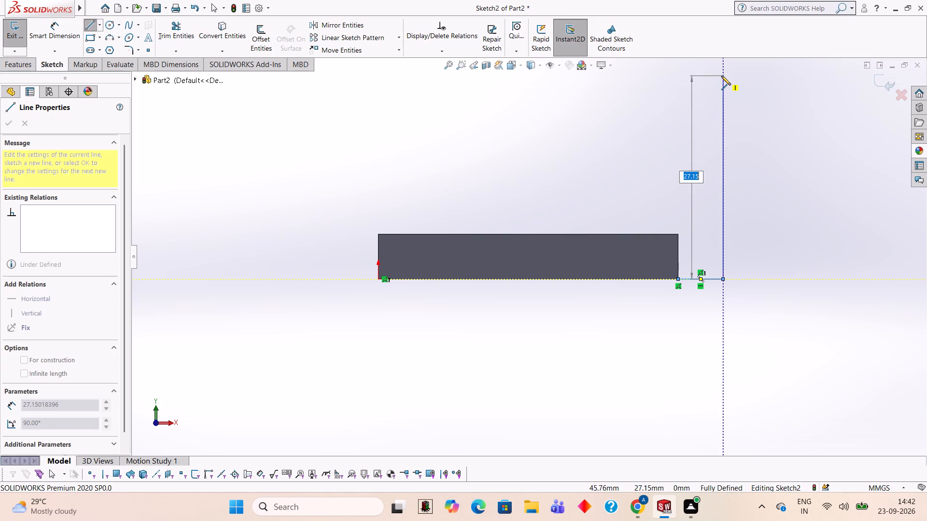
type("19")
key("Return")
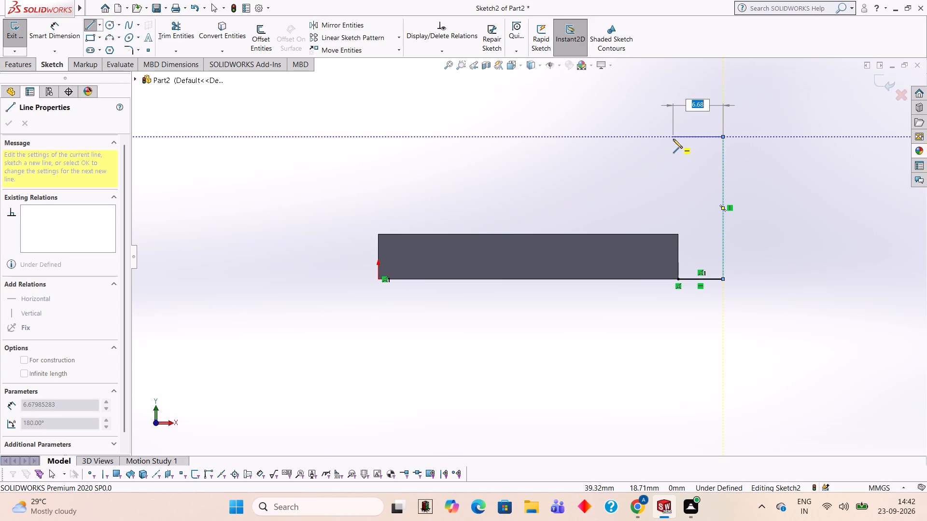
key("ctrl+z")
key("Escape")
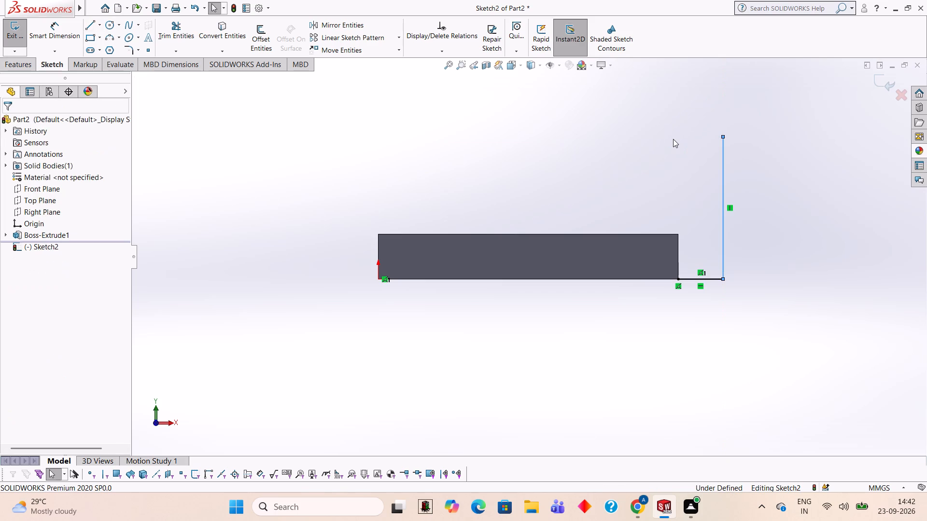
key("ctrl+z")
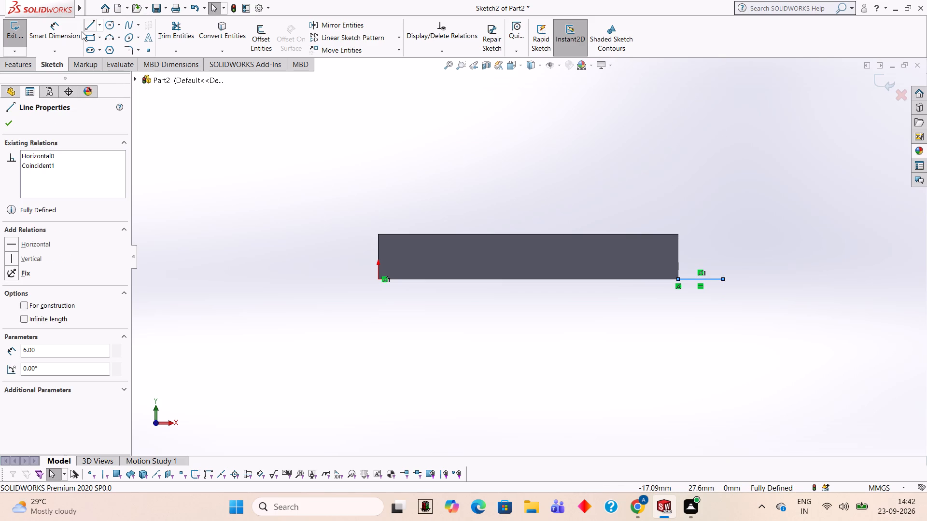
Complete a closed 6 x 15 mm rectangle on the 6 mm line, starting with a 15 mm vertical line at its outer end.
left_click(95, 28)
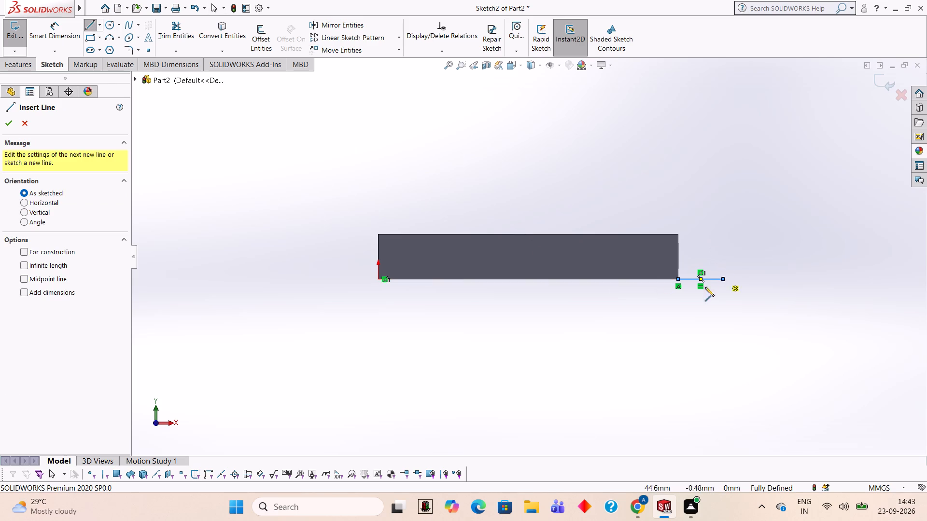
left_click(723, 278)
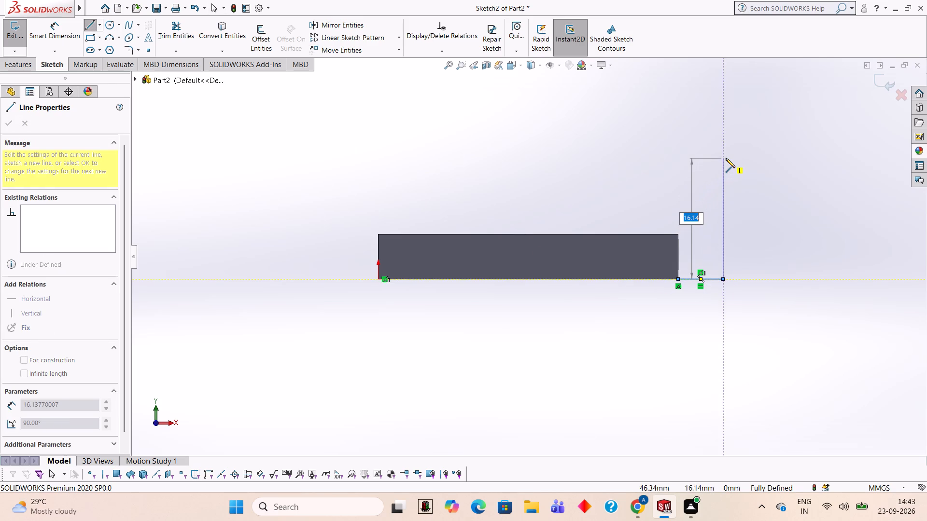
type("15")
key("Return")
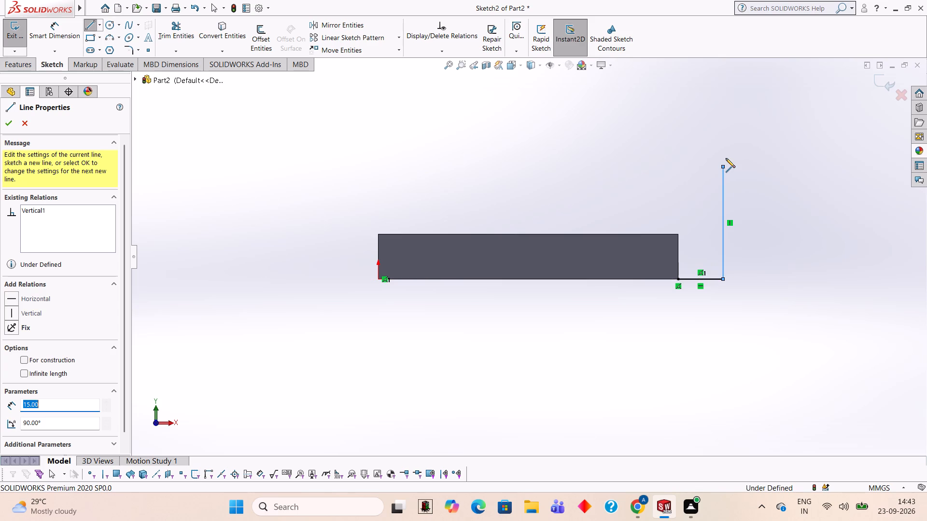
left_click(678, 166)
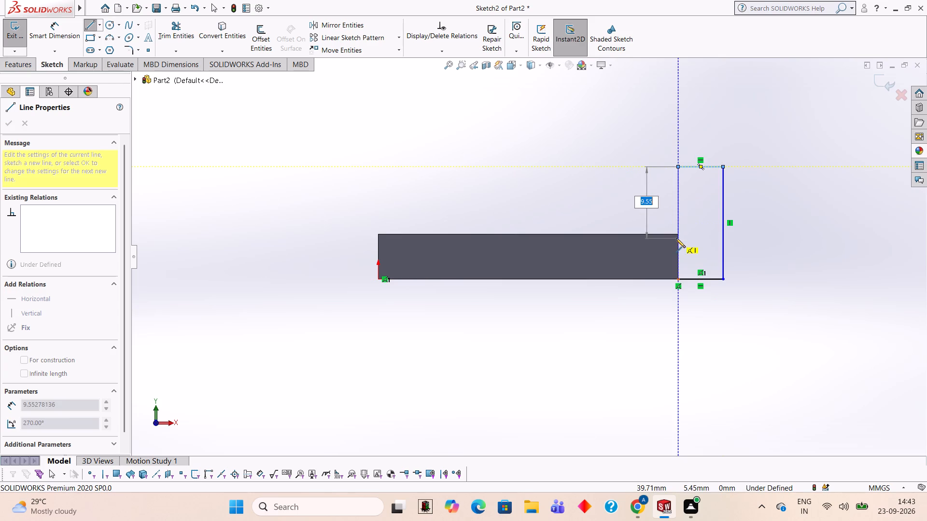
left_click(678, 279)
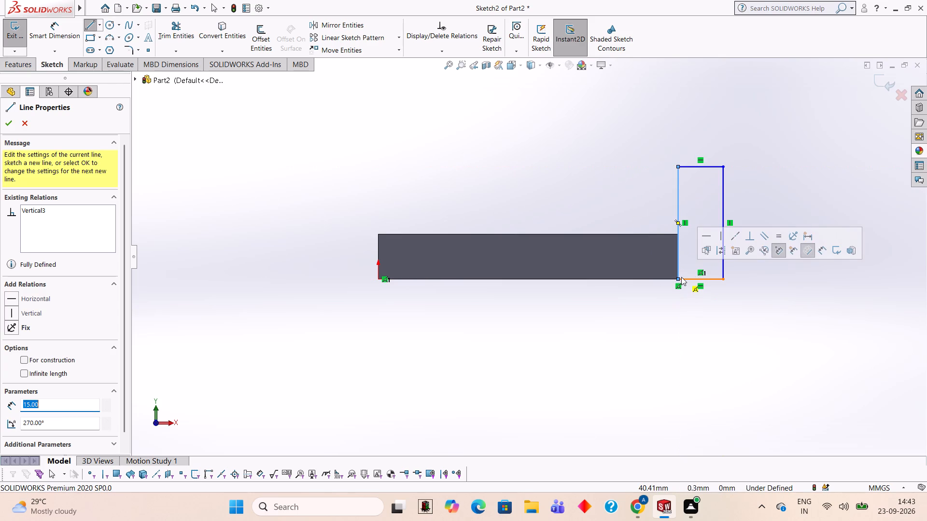
key("Escape")
Extrude the 6 x 15 mm rectangle as a merged boss, blind 25 mm, with the direction reversed to run along the block's end.
middle_click_drag(805, 183, 782, 220)
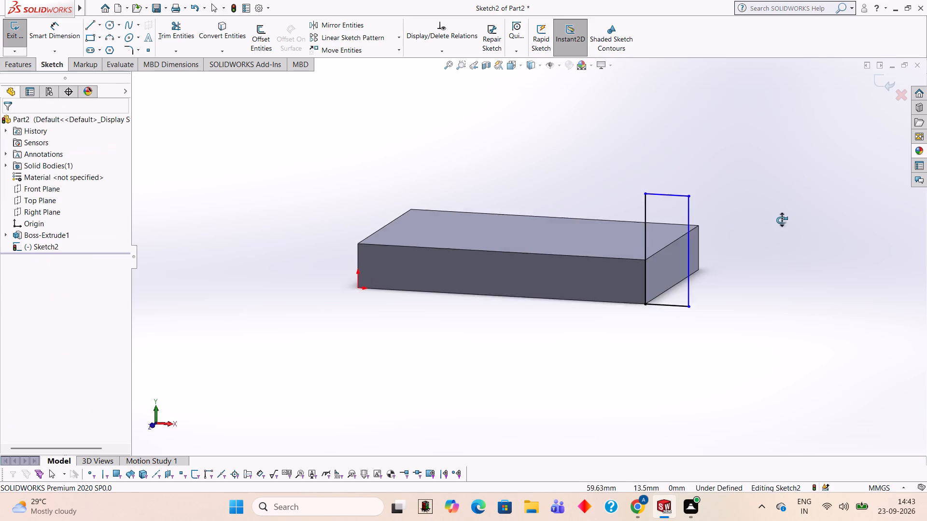
middle_click_drag(782, 220, 772, 235)
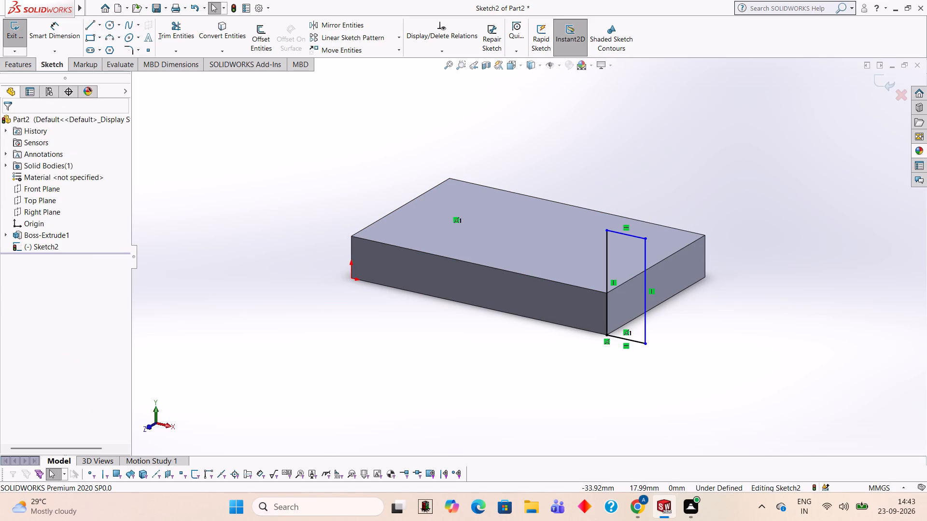
left_click(9, 63)
left_click(22, 41)
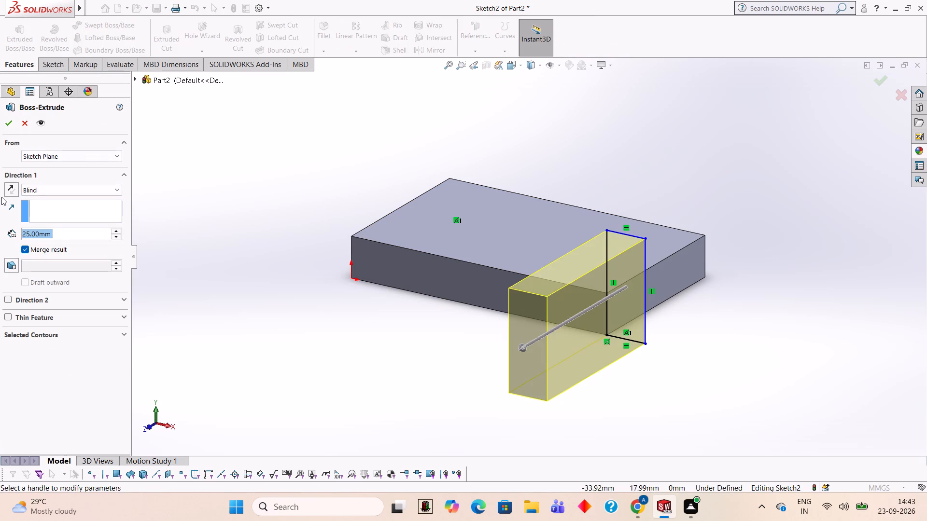
left_click(10, 191)
left_click(10, 123)
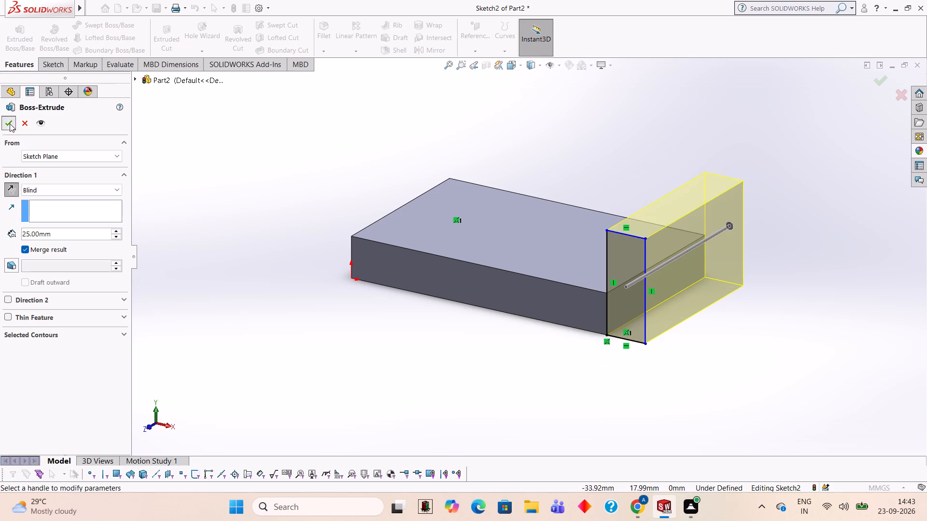
left_click(803, 197)
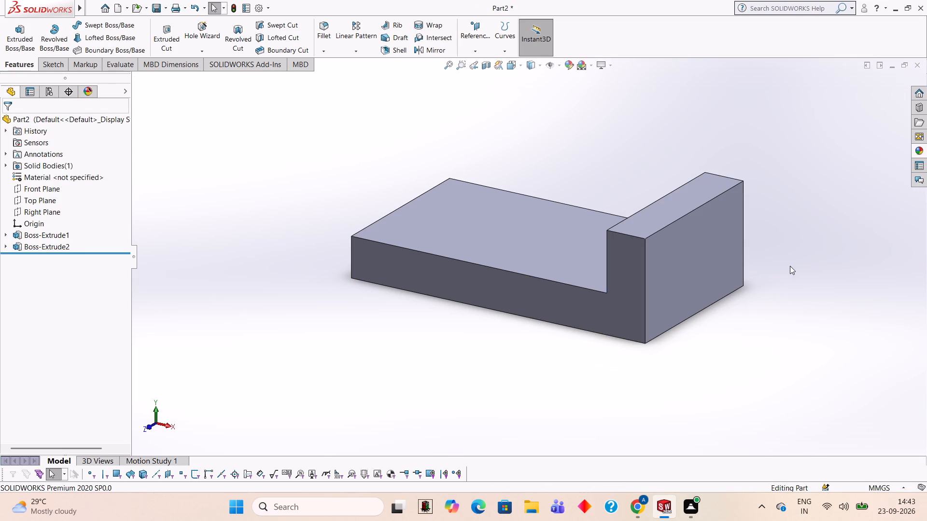
Open a new sketch on the upright wall's inner face above the base, viewed square-on.
middle_click_drag(790, 264, 739, 276)
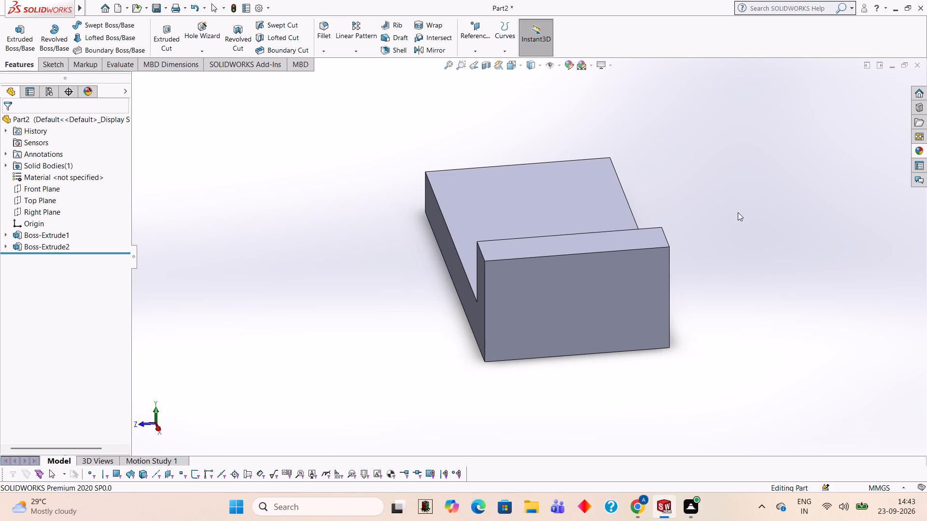
middle_click_drag(740, 208, 755, 242)
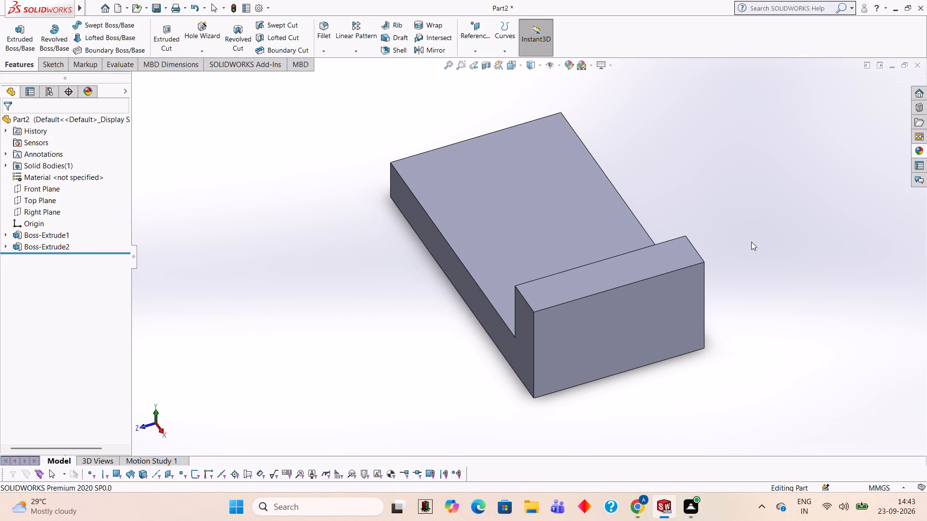
middle_click_drag(732, 254, 753, 325)
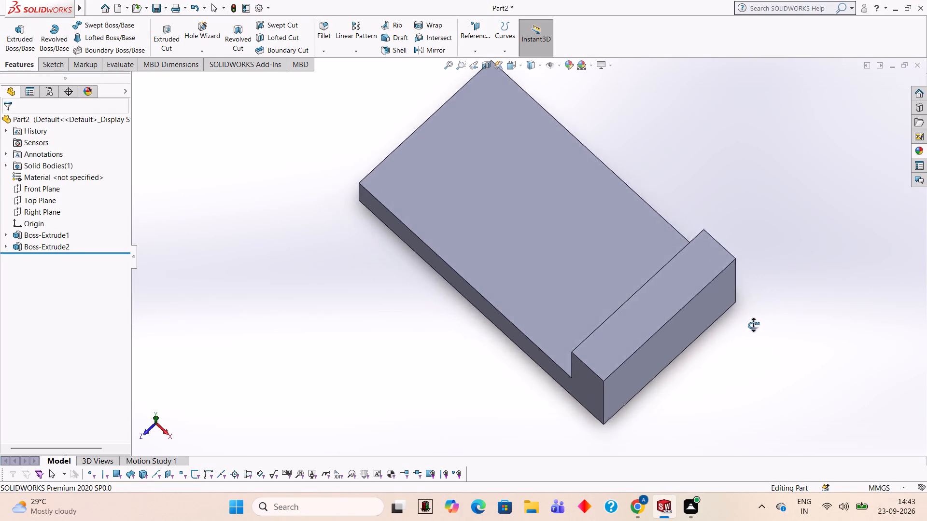
middle_click_drag(753, 325, 849, 270)
middle_click_drag(696, 322, 741, 191)
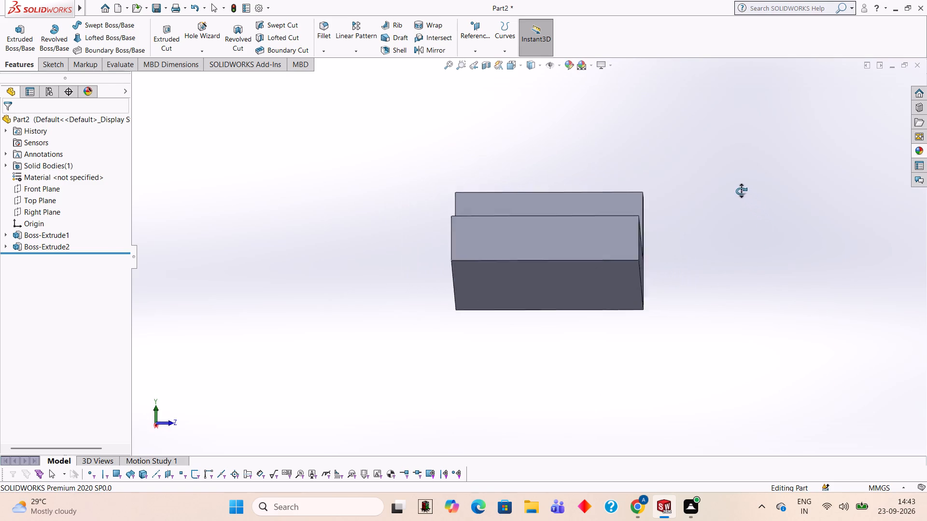
middle_click_drag(741, 191, 732, 229)
left_click(583, 189)
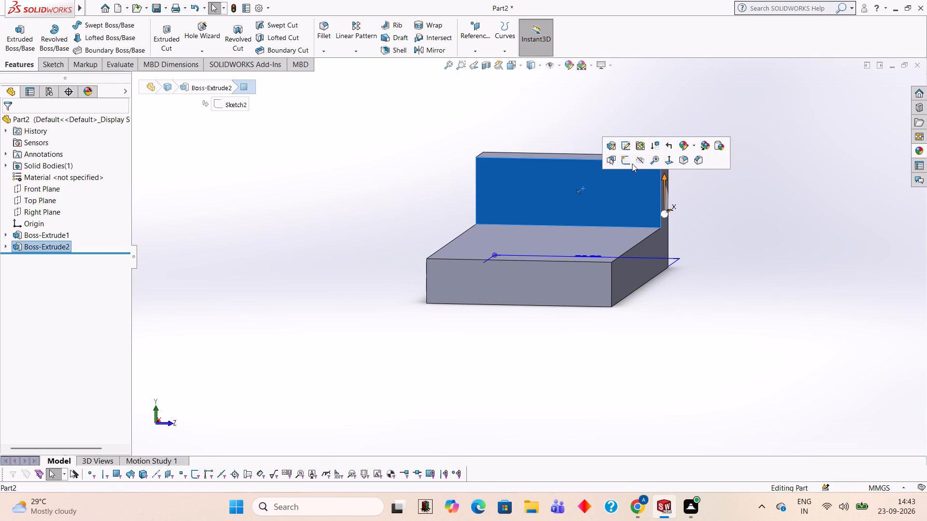
left_click(628, 164)
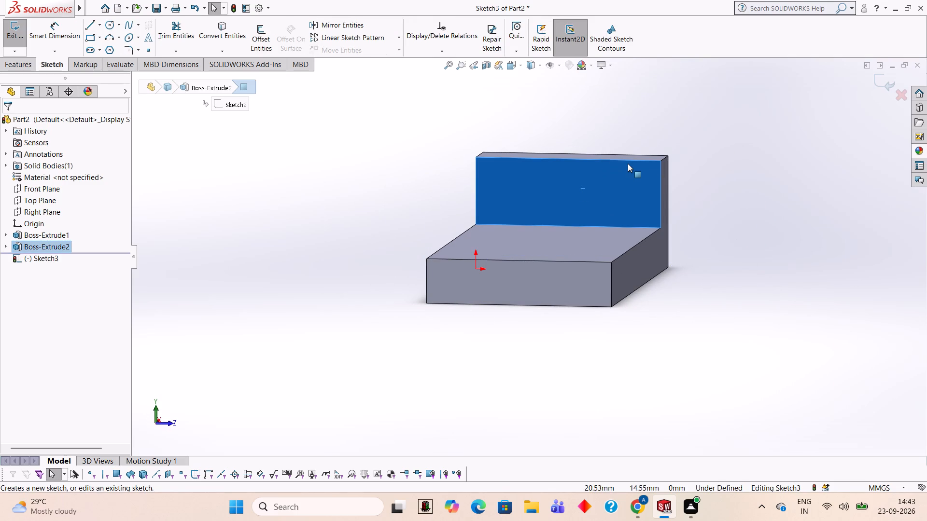
key("ctrl+8")
scroll(566, 143, "up", 1)
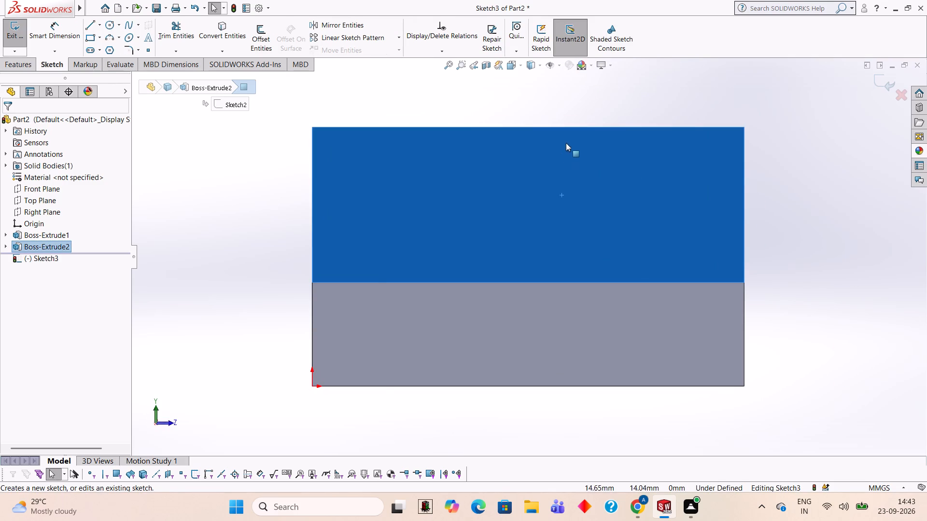
Draw a 10 mm vertical line straight up from the midpoint of the wall's top edge.
scroll(566, 143, "up", 2)
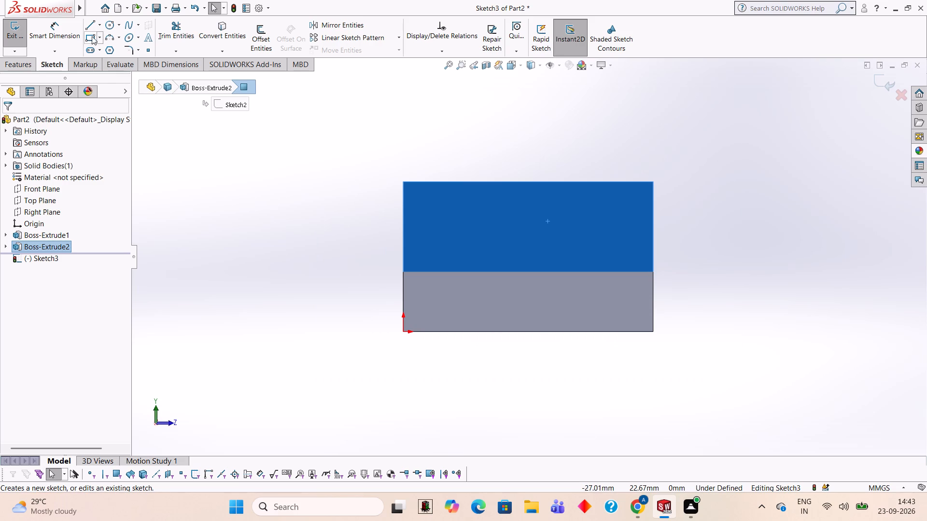
left_click(90, 23)
left_click(526, 182)
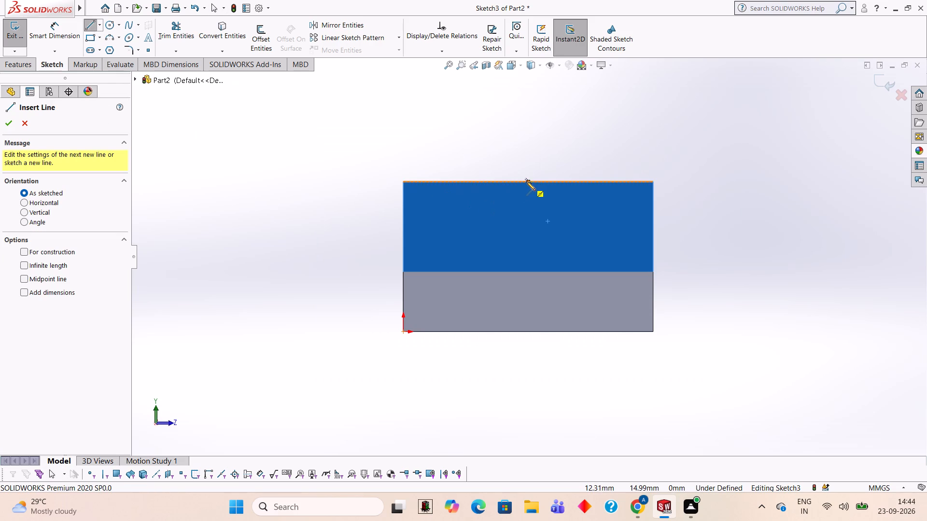
type("10")
key("Return")
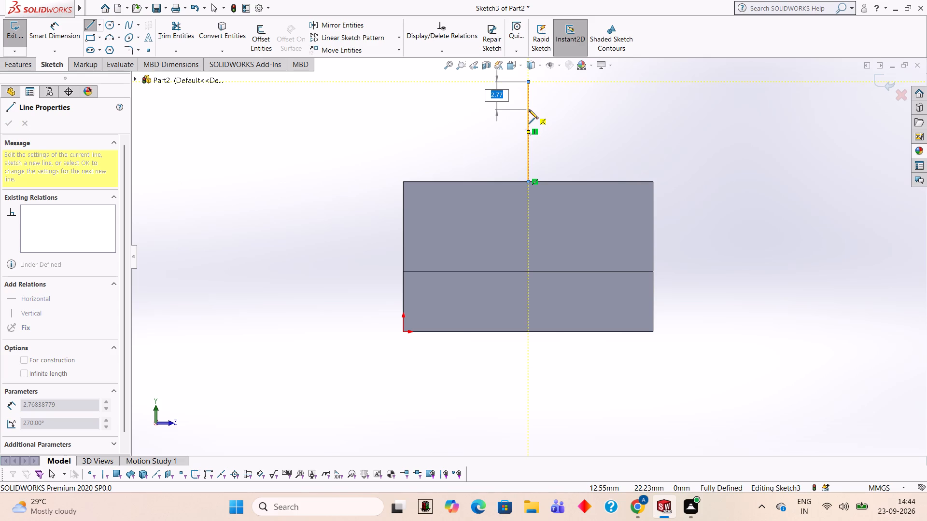
scroll(529, 110, "up", 1)
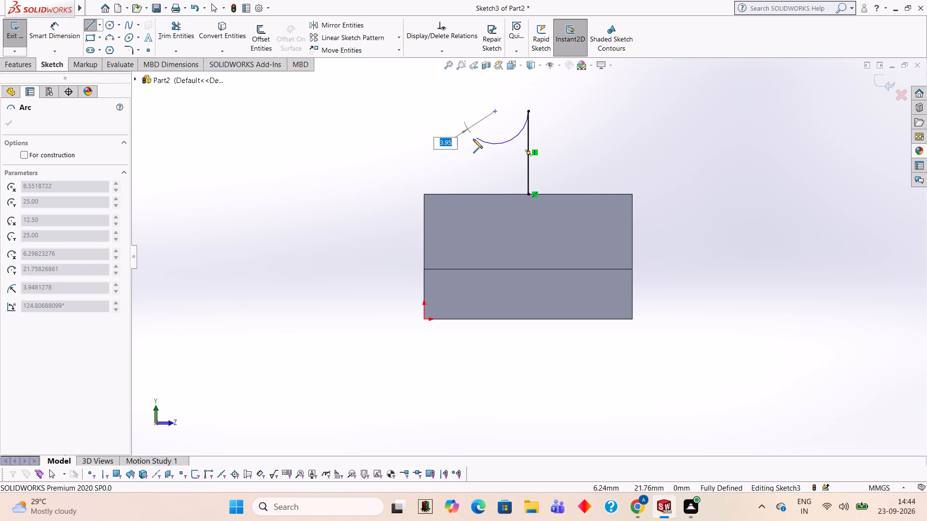
key("Escape")
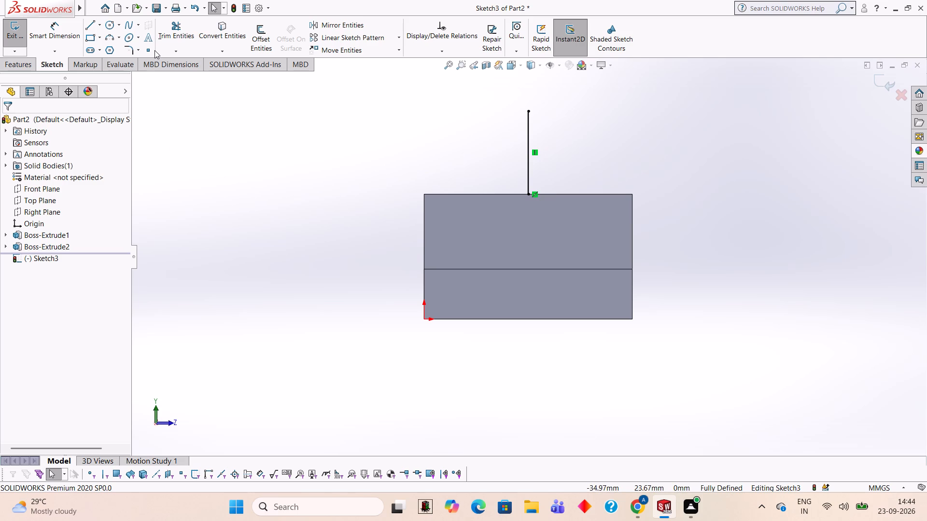
Work out 7 / 2 in Calculator and draw a 3.5 mm vertical line up from the same top-edge midpoint.
type("7/2")
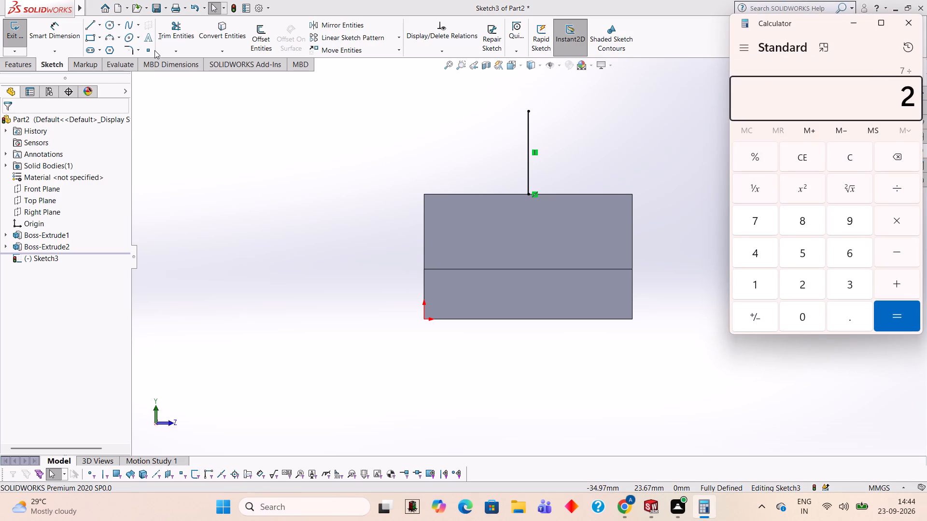
key("Return")
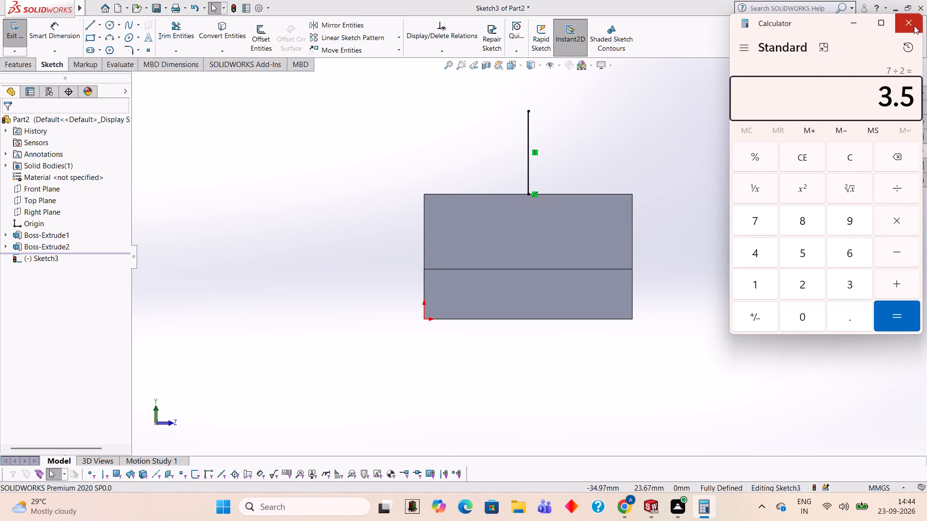
left_click(914, 26)
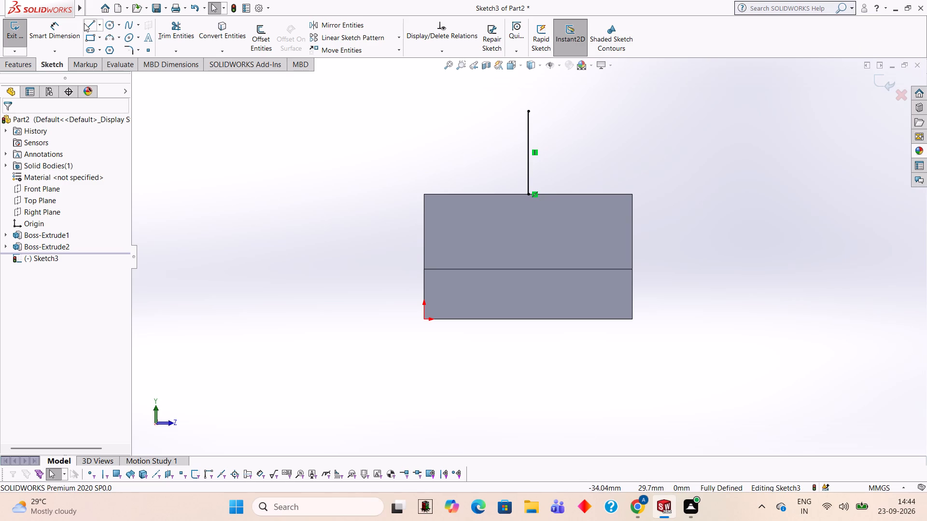
left_click(84, 23)
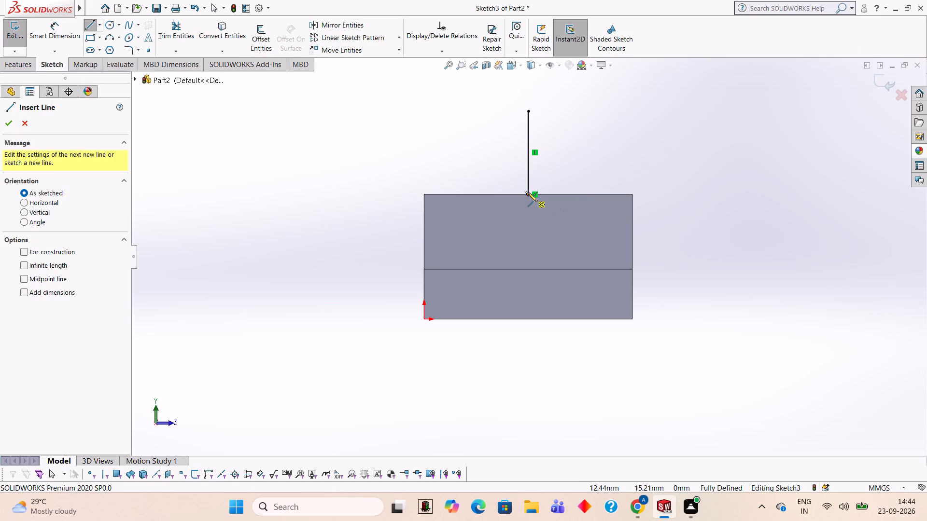
left_click(528, 192)
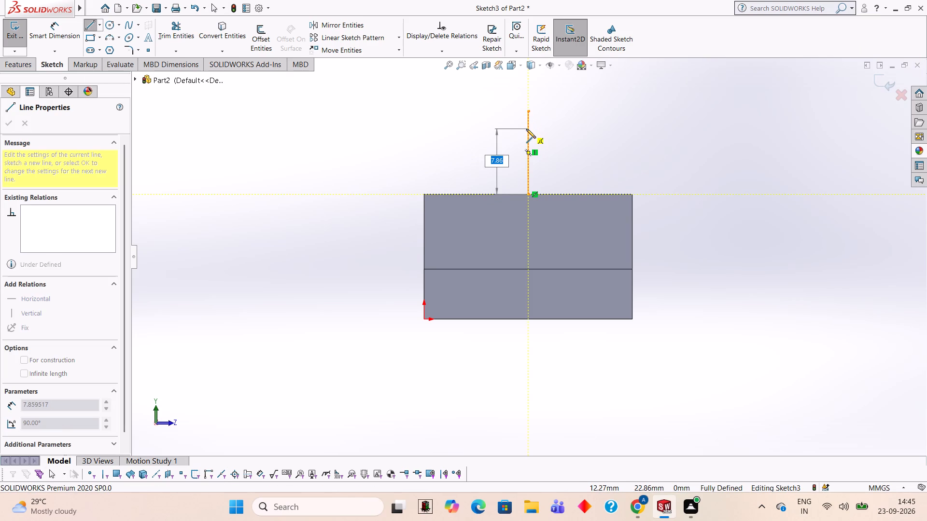
type("3.5")
key("Return")
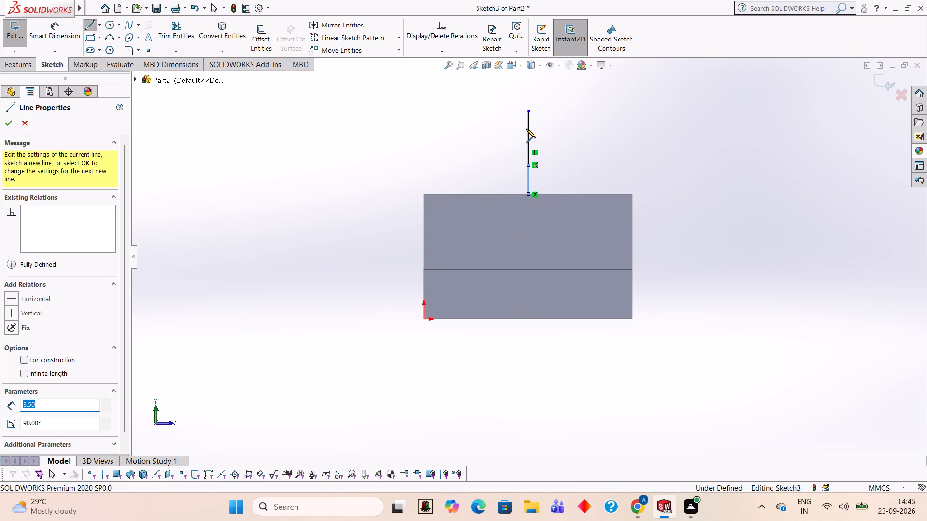
key("Escape")
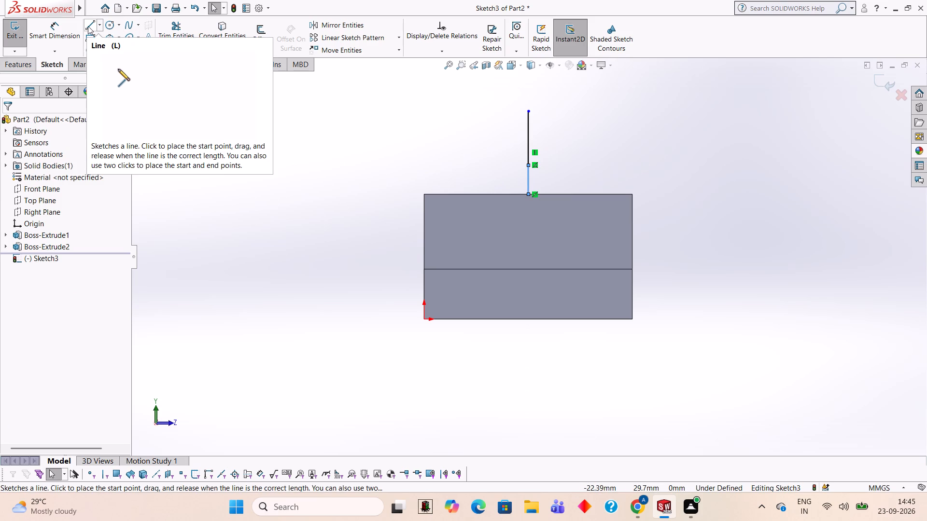
Draw a circle of radius 3.5 mm centred on the upper end of the 3.5 mm line.
left_click(113, 23)
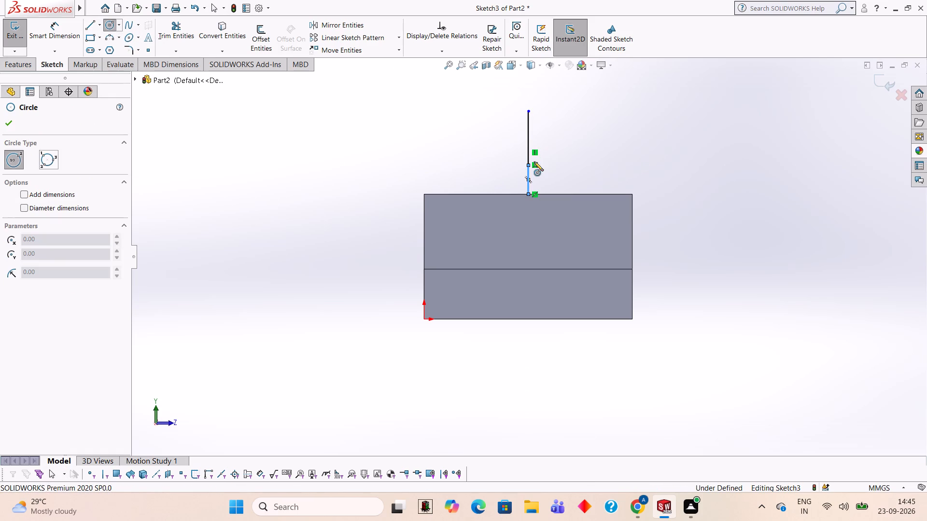
left_click(529, 165)
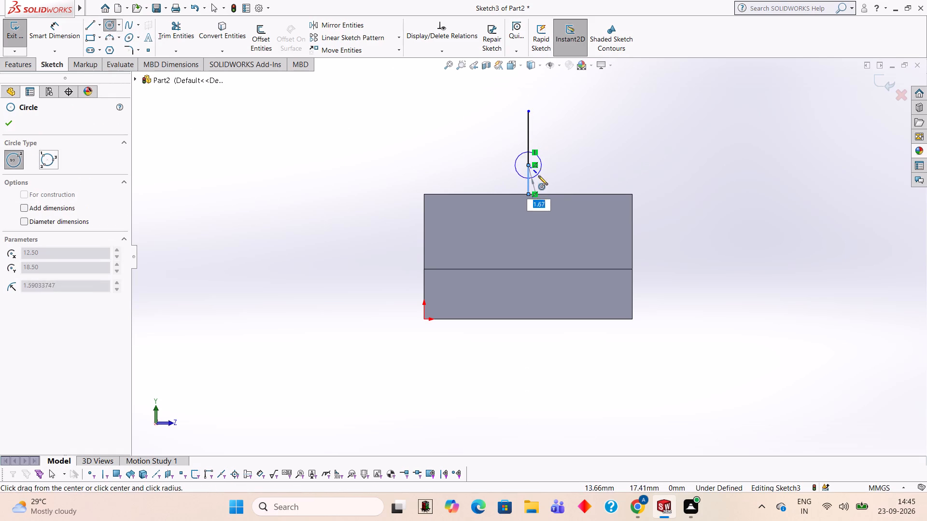
type("3.5")
key("Return")
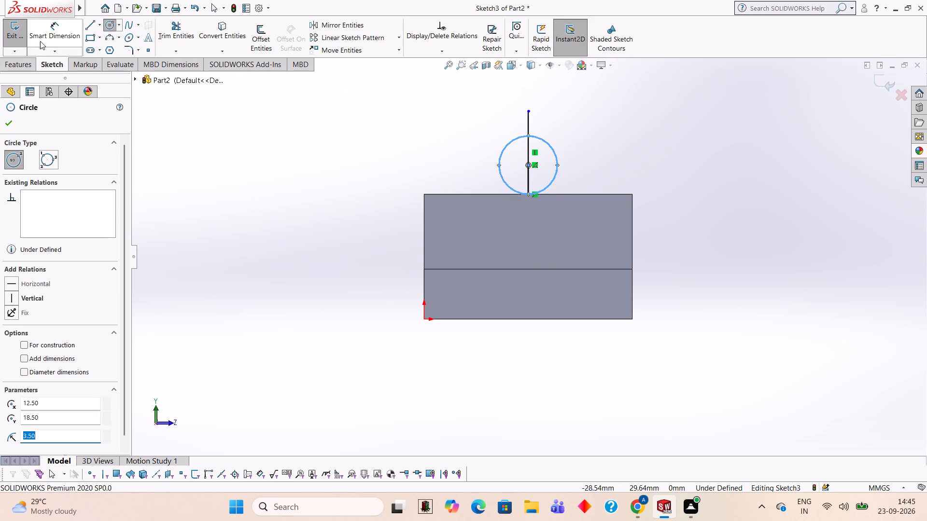
Draw 6.5 mm vertical tangent lines up from both side quadrants of the circle, level with the top of the 10 mm line.
left_click(91, 27)
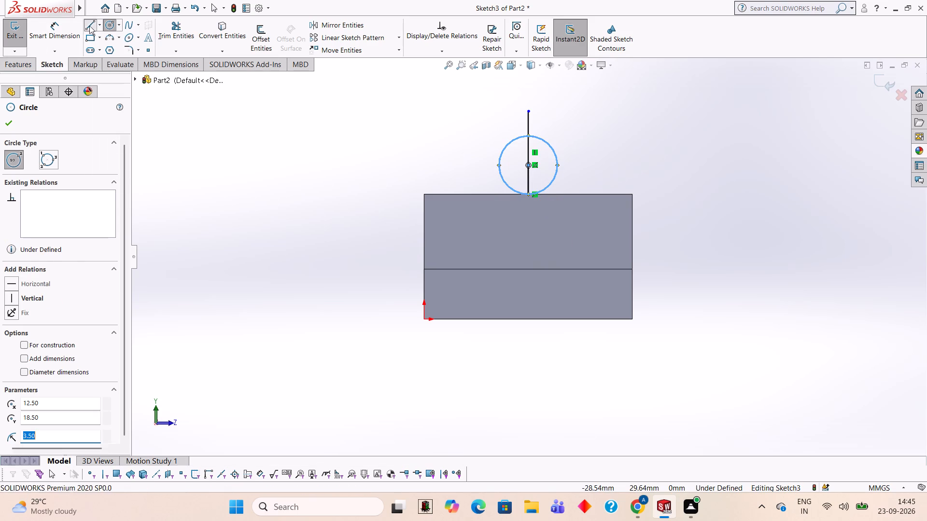
left_click(498, 164)
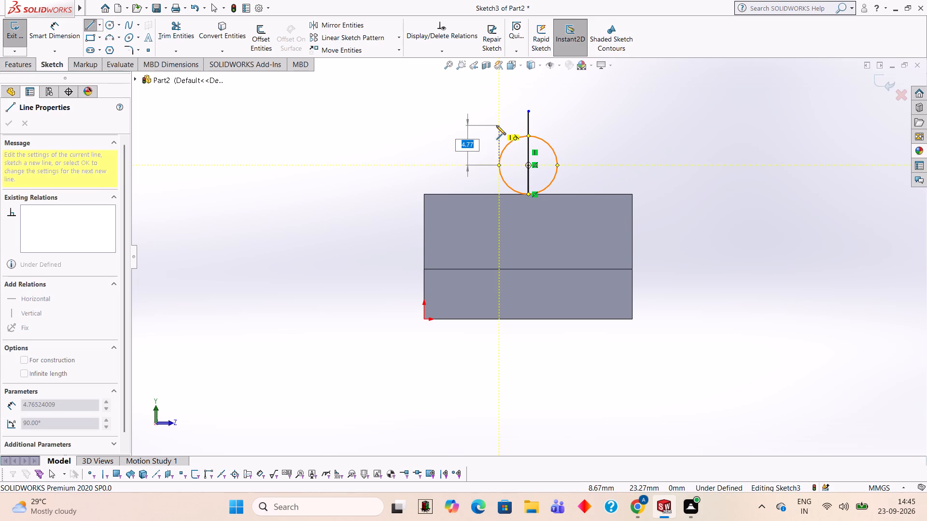
left_click(499, 110)
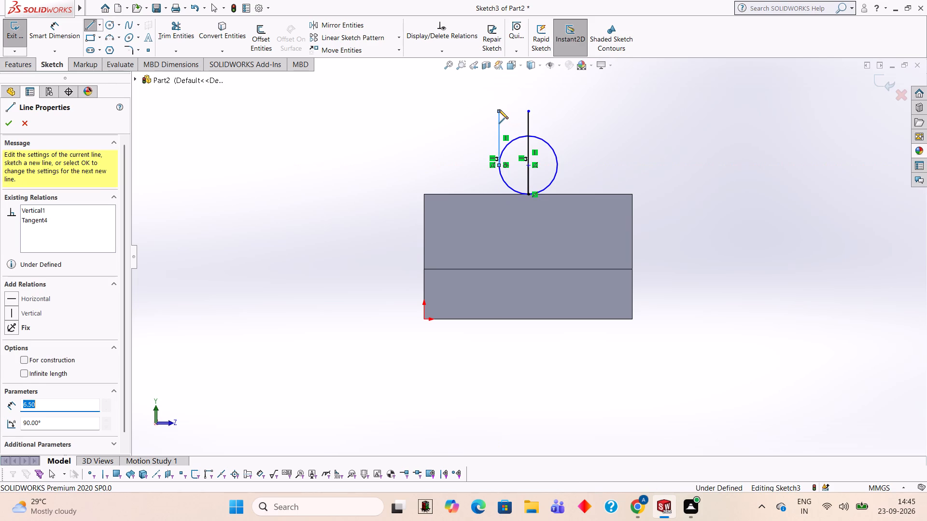
key("Escape")
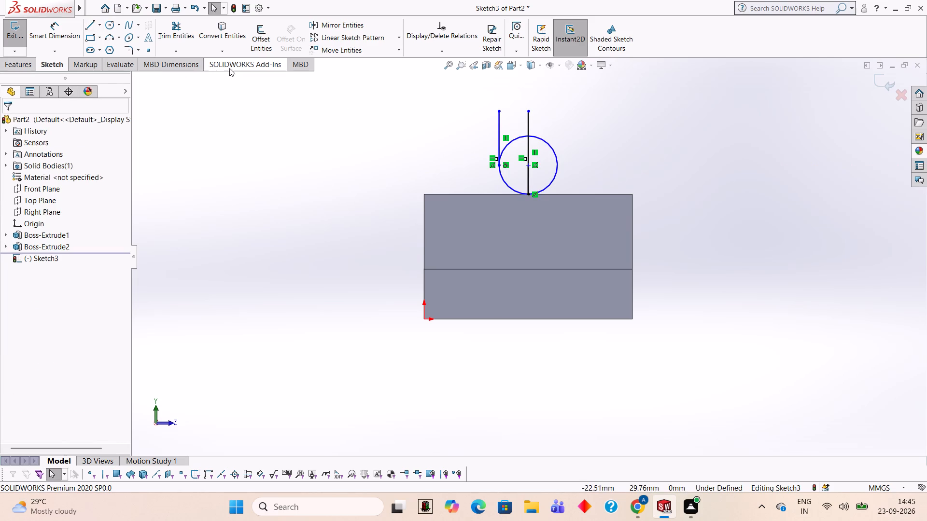
left_click(96, 27)
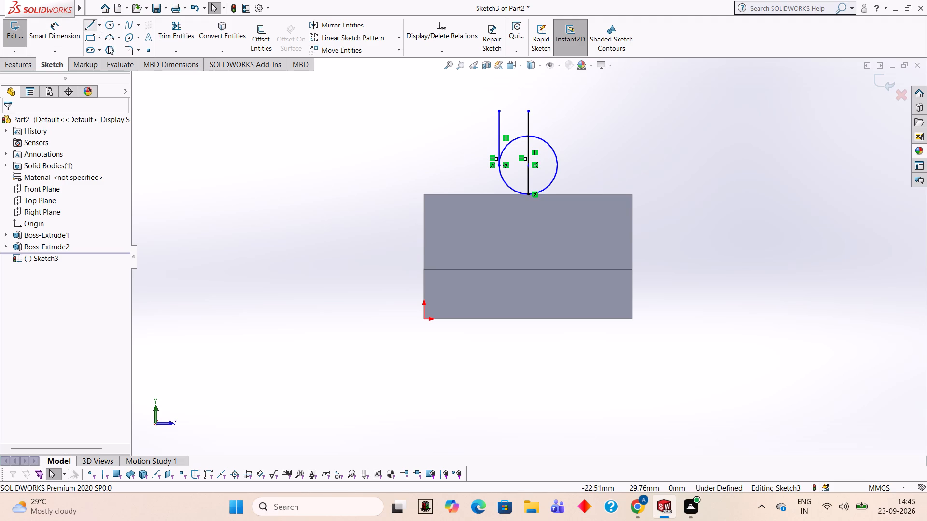
left_click(558, 165)
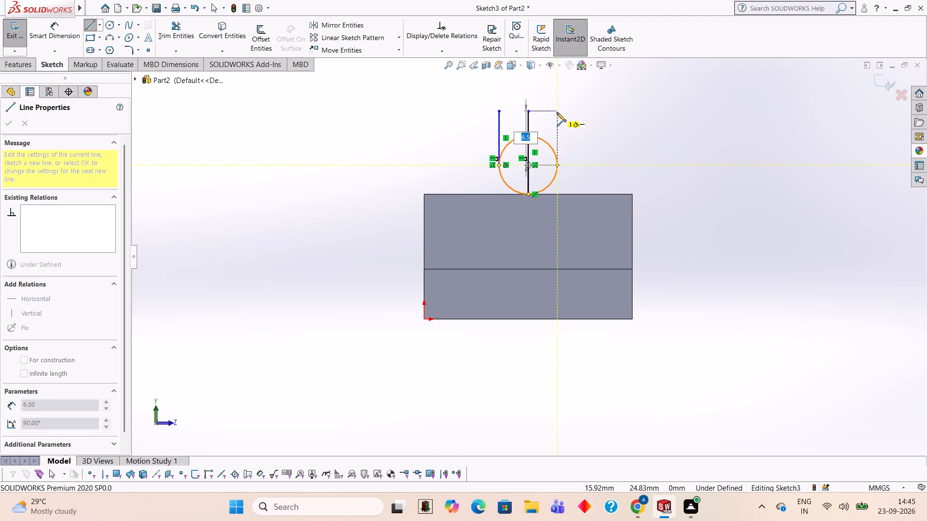
left_click(557, 112)
key("Escape")
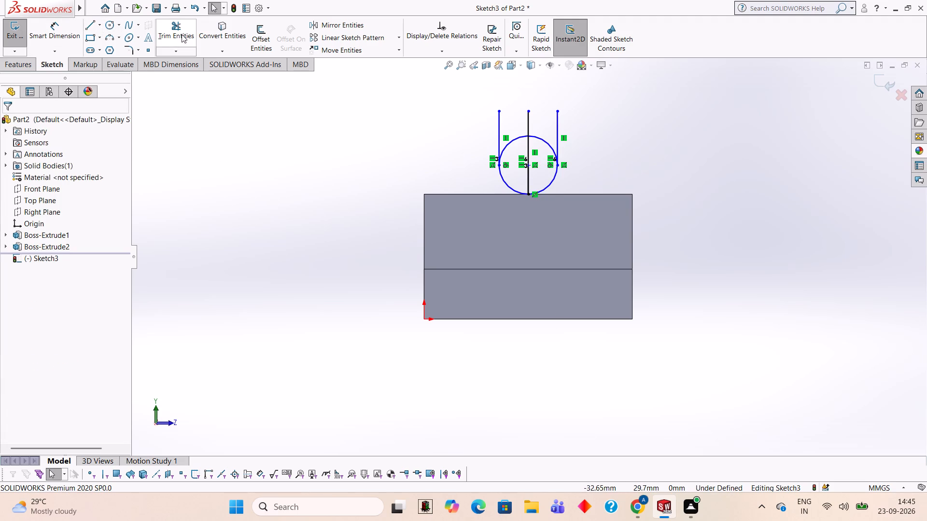
Trim away the circle's upper half and both centre vertical lines, leaving an open U-shaped profile.
left_click(182, 34)
left_click(507, 142)
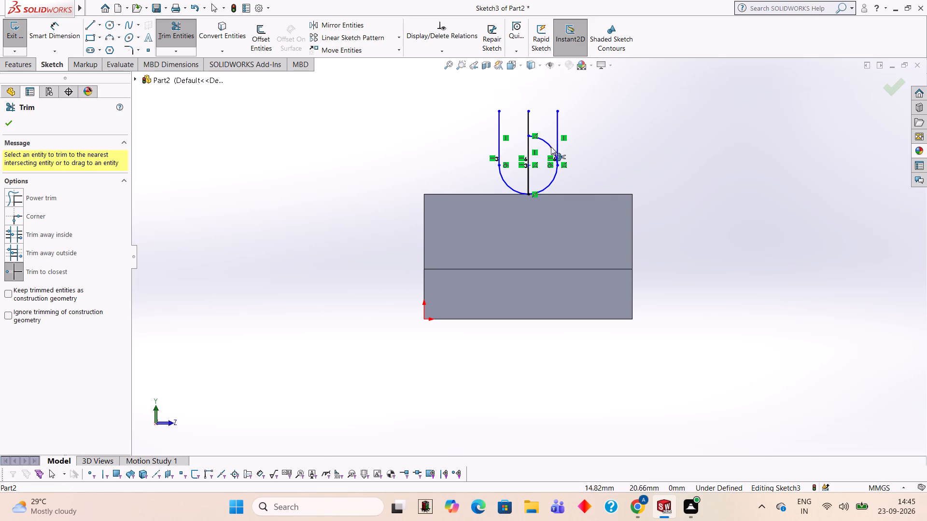
left_click(547, 145)
left_click(530, 145)
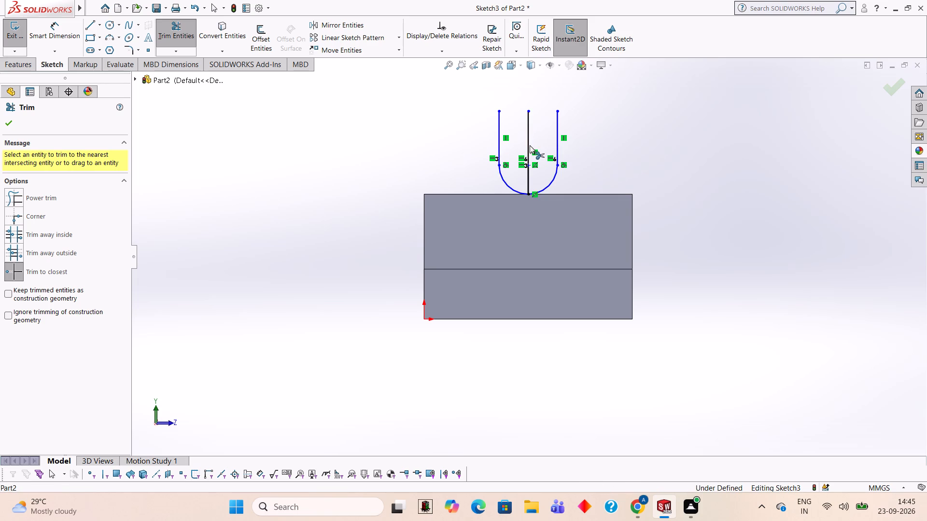
left_click(528, 179)
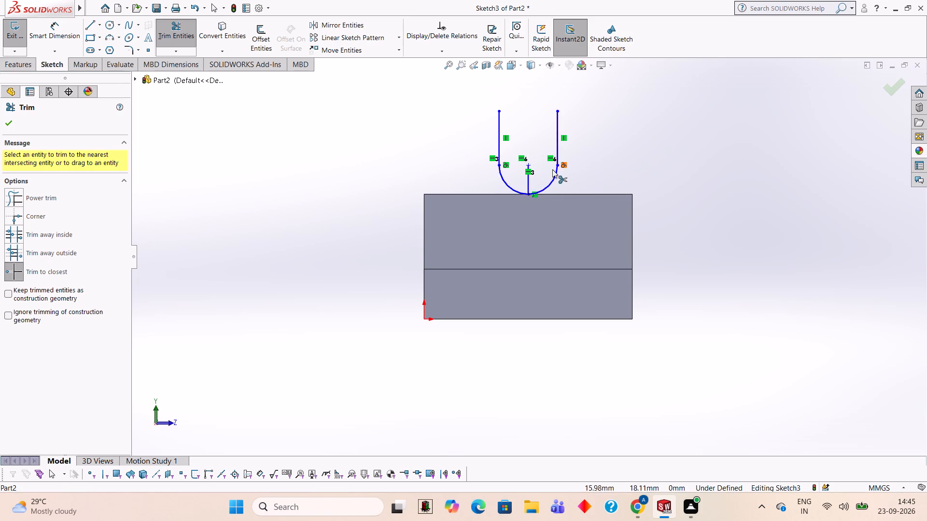
left_click(529, 182)
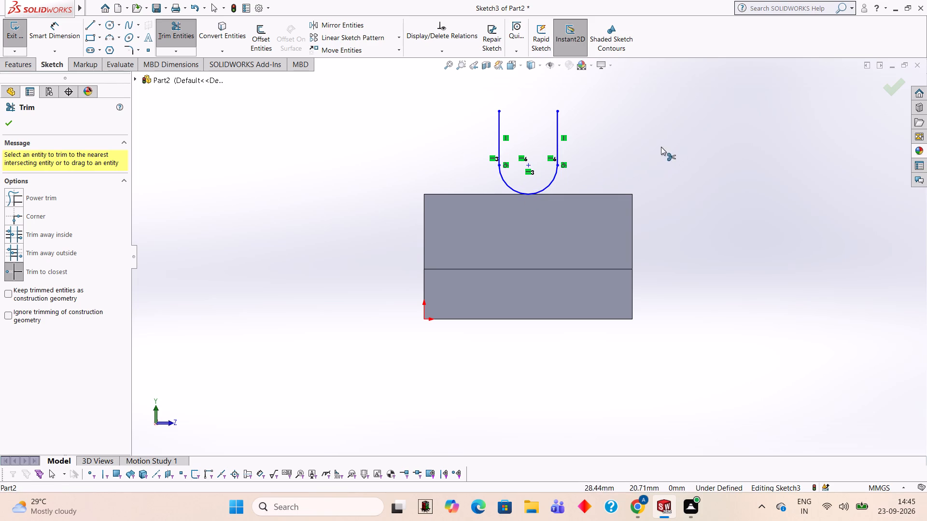
Examine from several angles how the U-shaped profile sits against the upright wall and base.
middle_click_drag(661, 147, 674, 226)
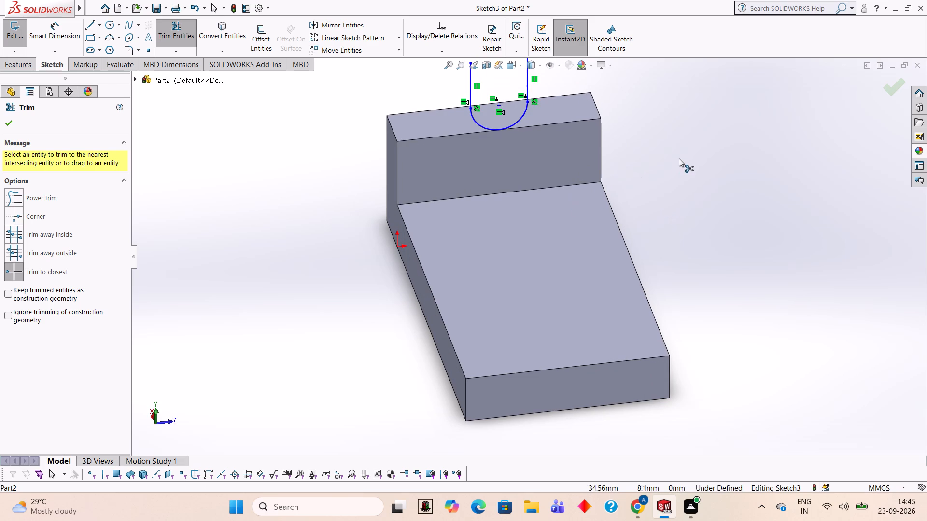
scroll(679, 158, "up", 2)
middle_click_drag(679, 162, 733, 166)
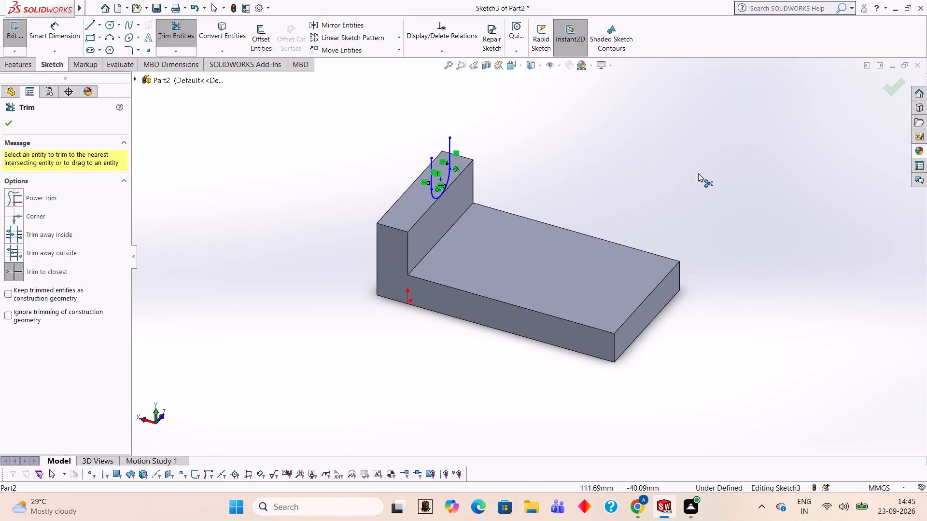
middle_click_drag(653, 171, 681, 174)
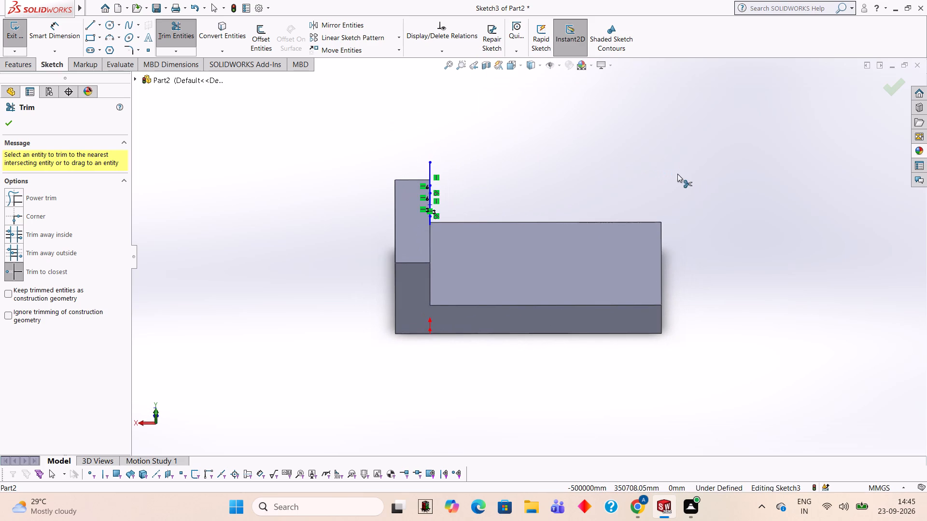
middle_click_drag(677, 174, 681, 178)
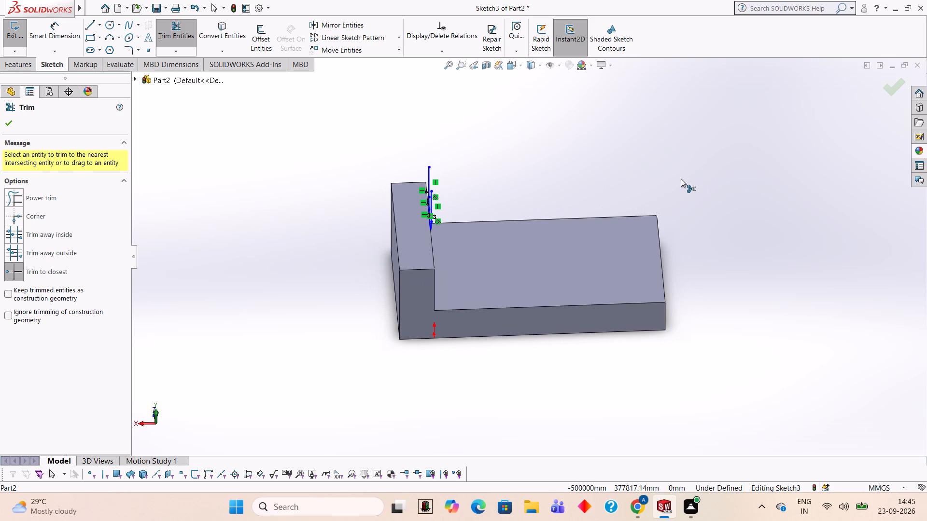
middle_click_drag(673, 179, 644, 172)
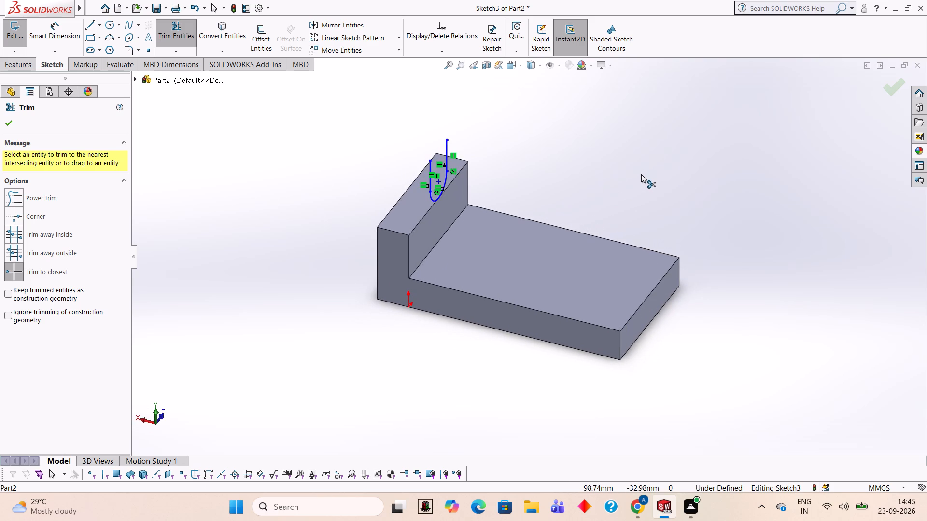
middle_click_drag(655, 177, 638, 177)
middle_click_drag(586, 196, 573, 196)
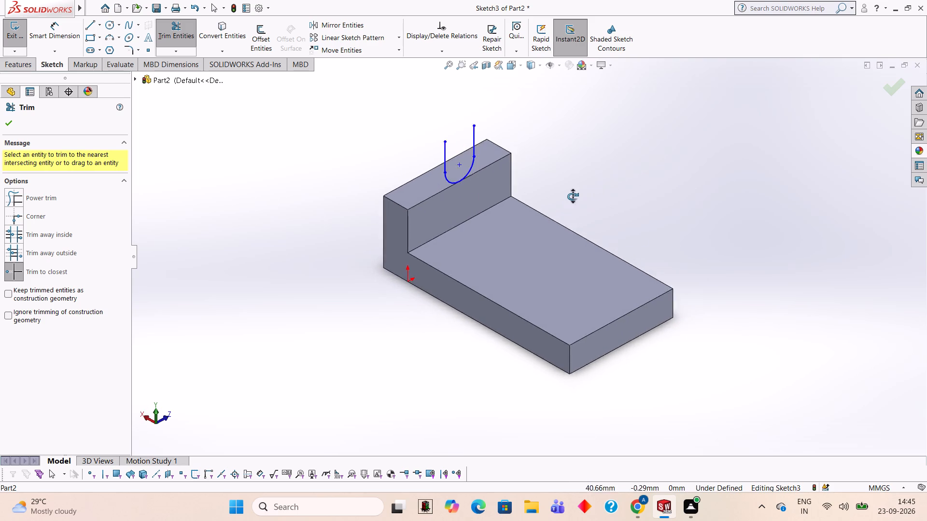
middle_click_drag(573, 196, 595, 196)
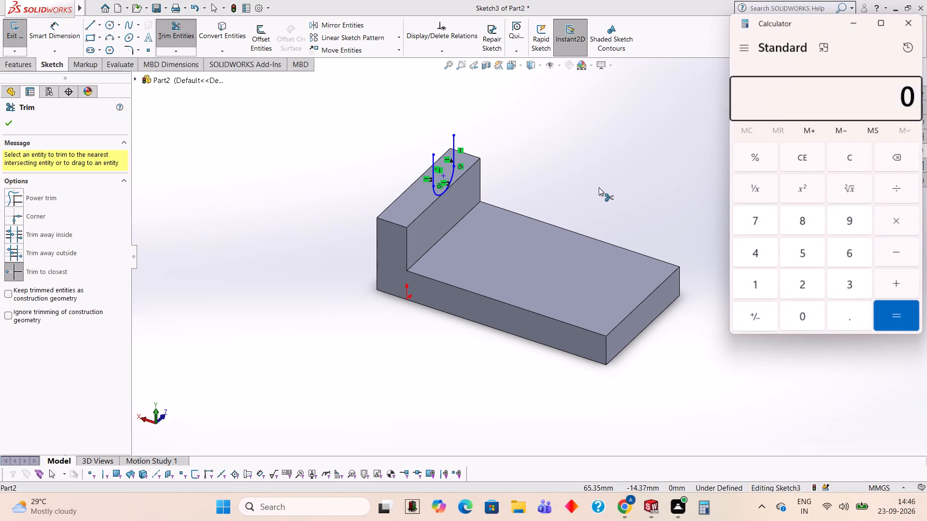
Work out 15 - 7 in Calculator.
type("15-7")
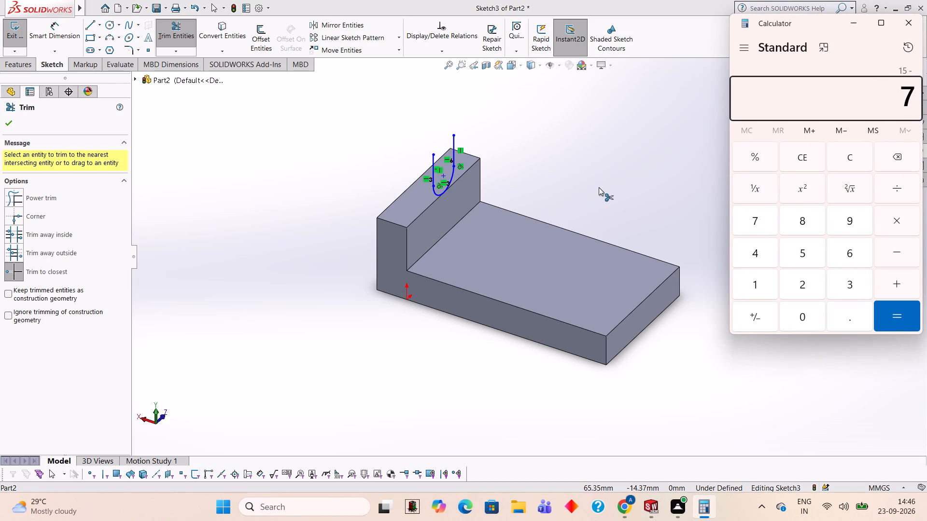
key("Return")
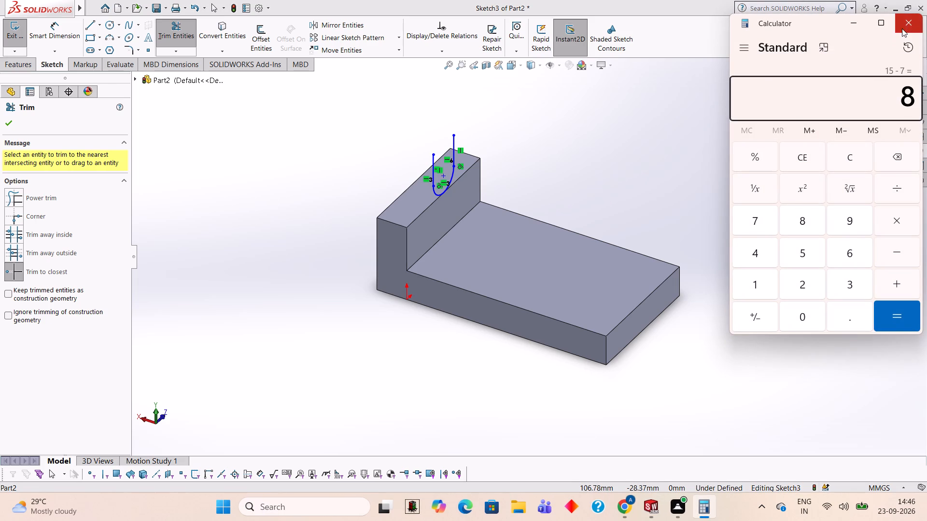
From the top of the U's right arm, draw a 4 mm horizontal line outward and a slanted line down to the wall's upper corner.
left_click(908, 22)
right_click(628, 140)
scroll(622, 140, "up", 1)
middle_click_drag(623, 131, 622, 131)
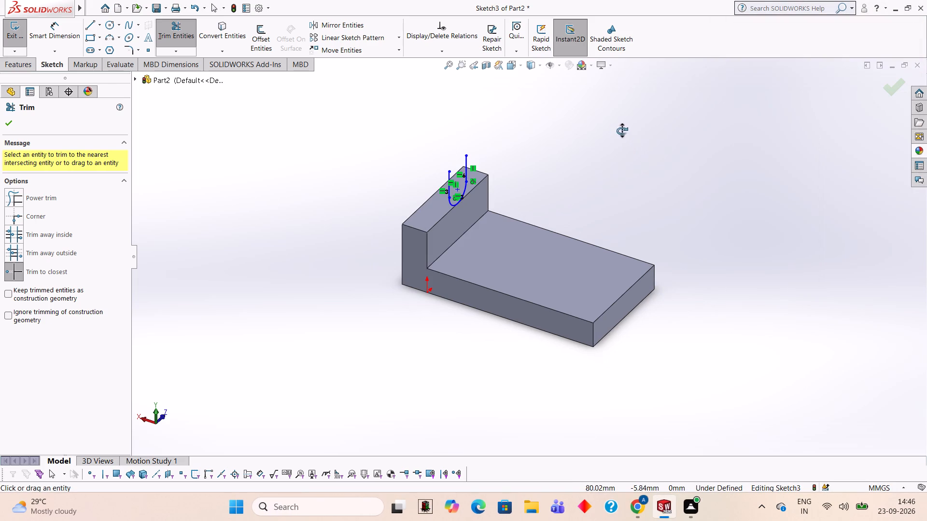
middle_click_drag(622, 131, 565, 134)
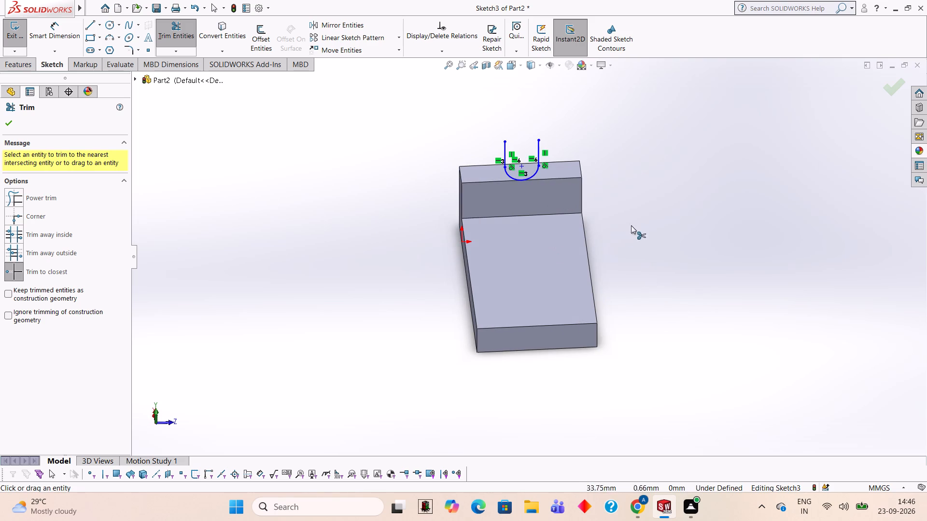
scroll(634, 219, "down", 5)
scroll(556, 176, "down", 1)
scroll(559, 179, "up", 1)
middle_click_drag(559, 179, 570, 103)
scroll(550, 143, "down", 1)
scroll(550, 143, "up", 2)
scroll(558, 154, "down", 1)
middle_click_drag(559, 161, 540, 152)
scroll(546, 147, "up", 1)
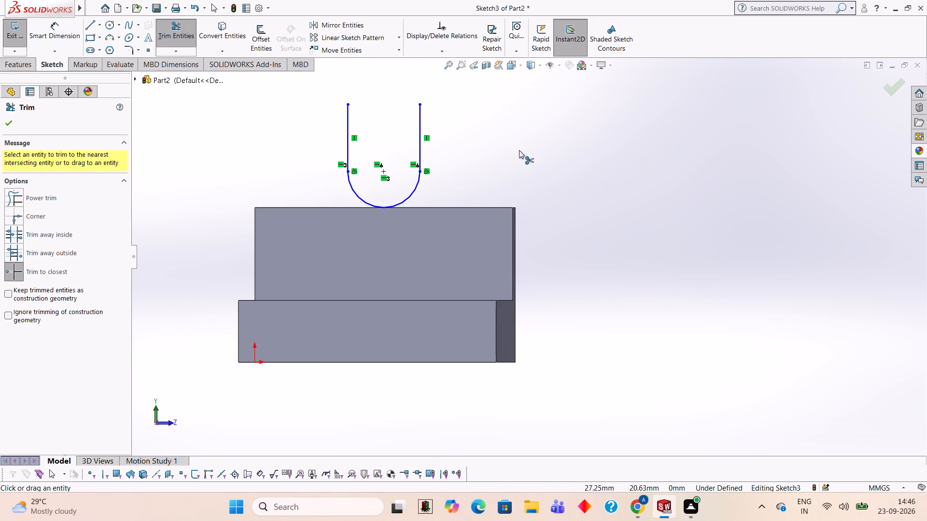
scroll(457, 141, "up", 1)
left_click(90, 23)
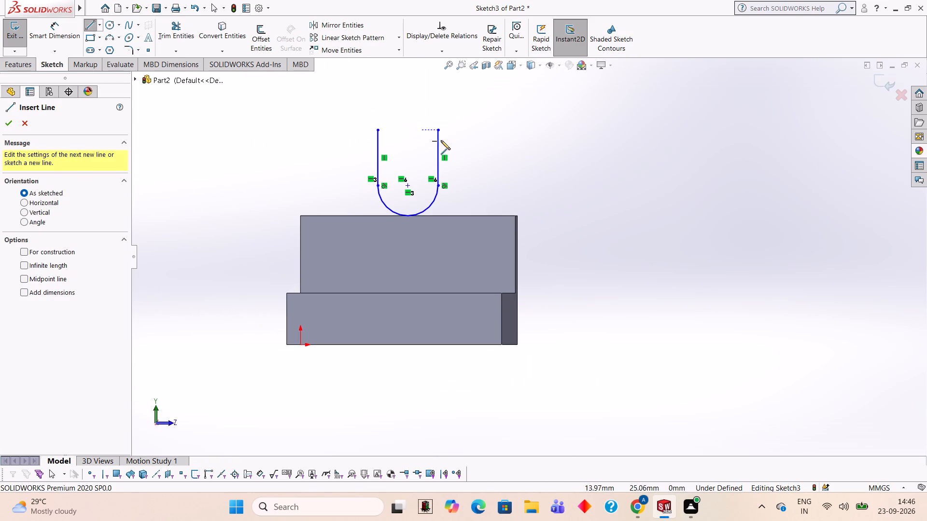
left_click(437, 130)
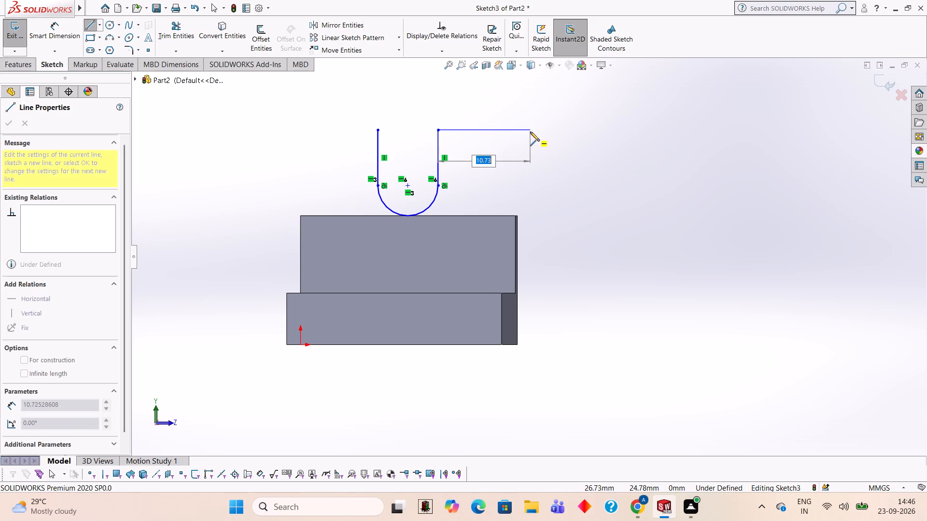
key("4")
key("Return")
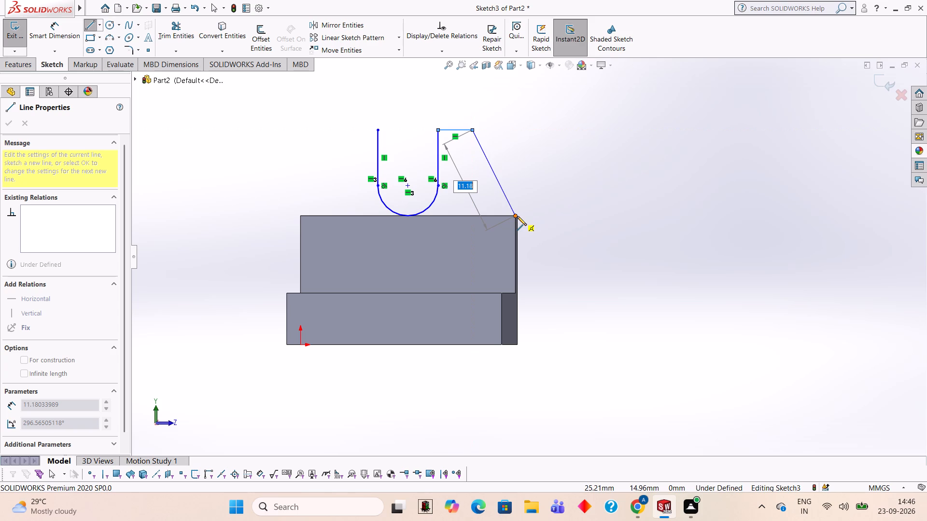
left_click(517, 216)
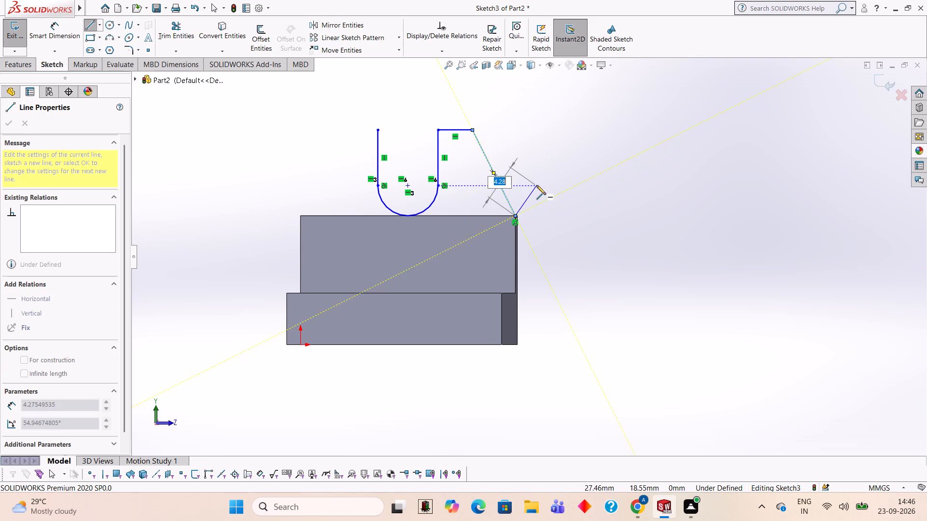
key("Escape")
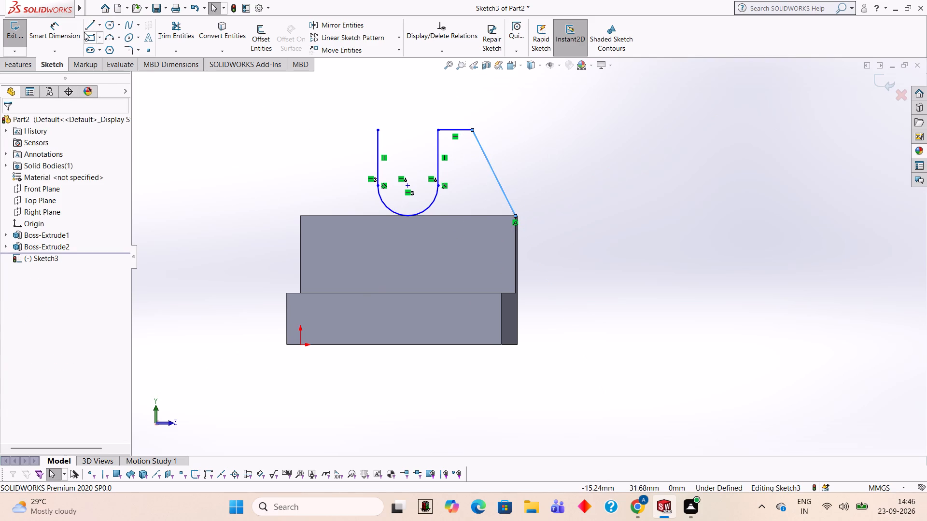
From the top of the U's left arm, draw a 4 mm horizontal line outward and a slanted line to the wall's opposite upper corner.
left_click(85, 27)
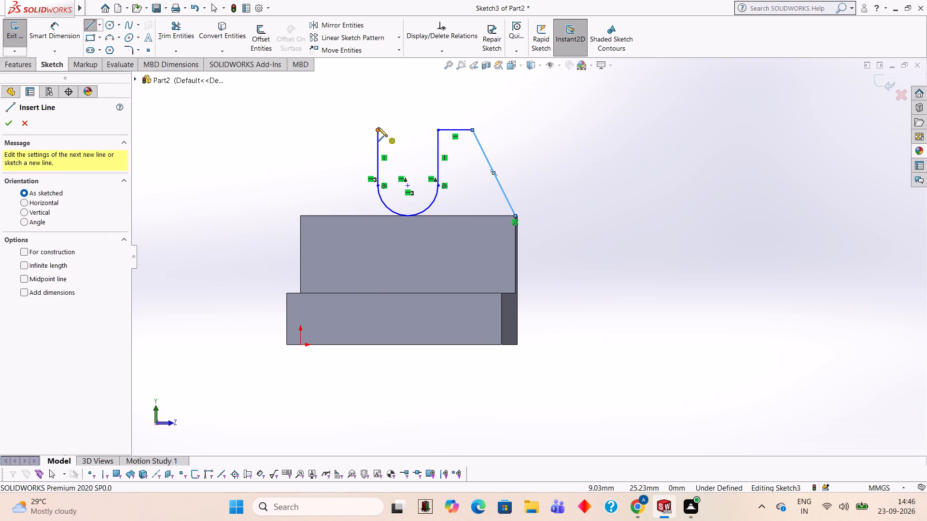
left_click(378, 127)
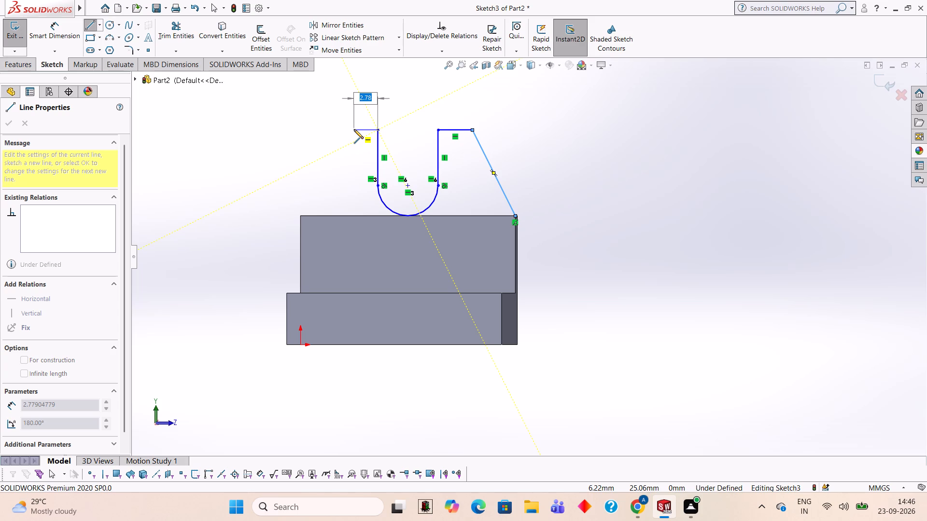
key("4")
key("Return")
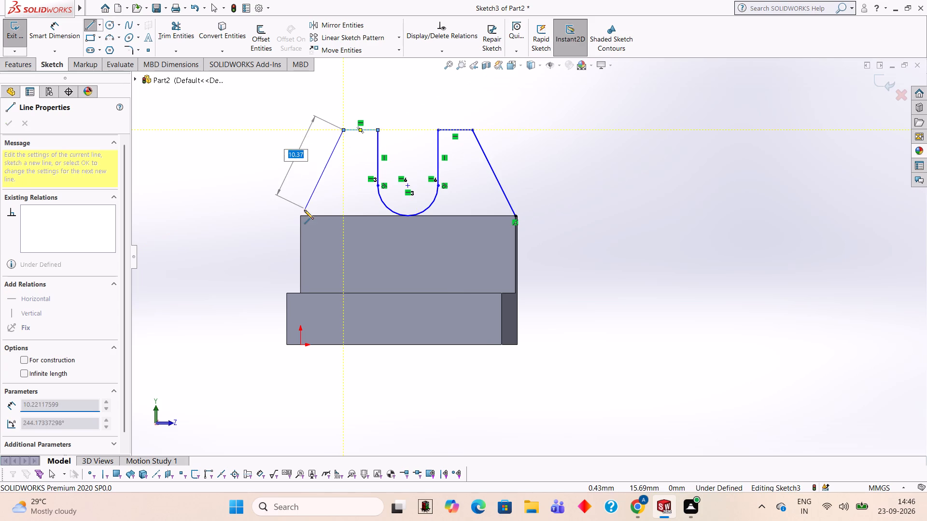
left_click(299, 215)
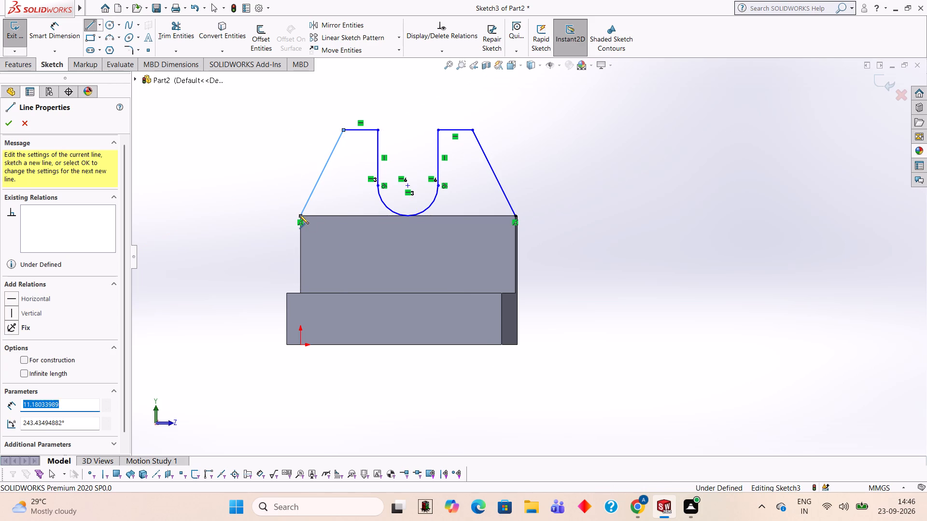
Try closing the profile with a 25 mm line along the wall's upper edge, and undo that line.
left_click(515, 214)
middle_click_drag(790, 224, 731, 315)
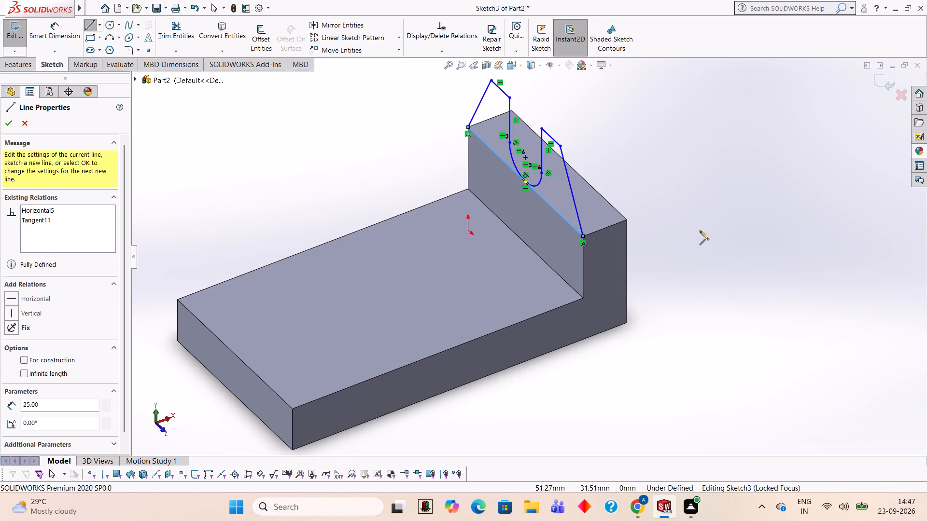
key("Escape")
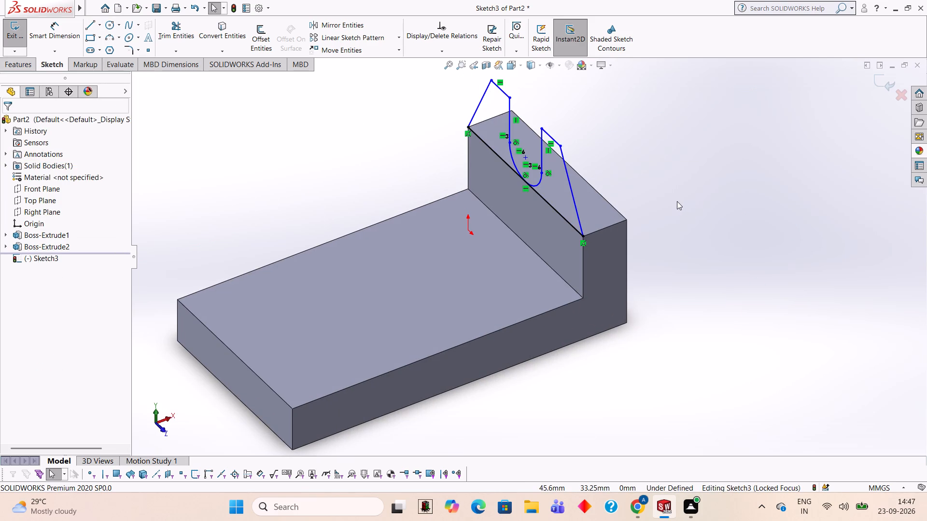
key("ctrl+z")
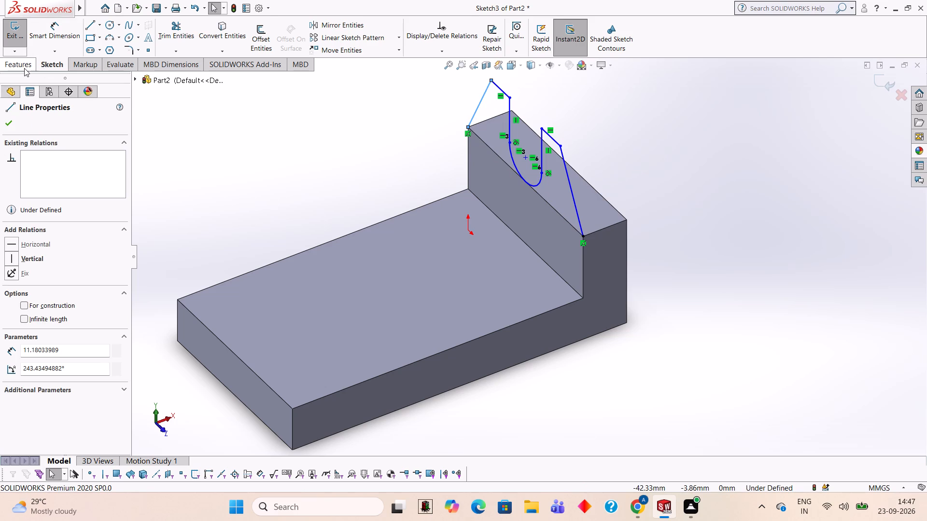
Start a boss extrude and close the open sketch with the model edge along the wall's top.
left_click(24, 68)
left_click(24, 41)
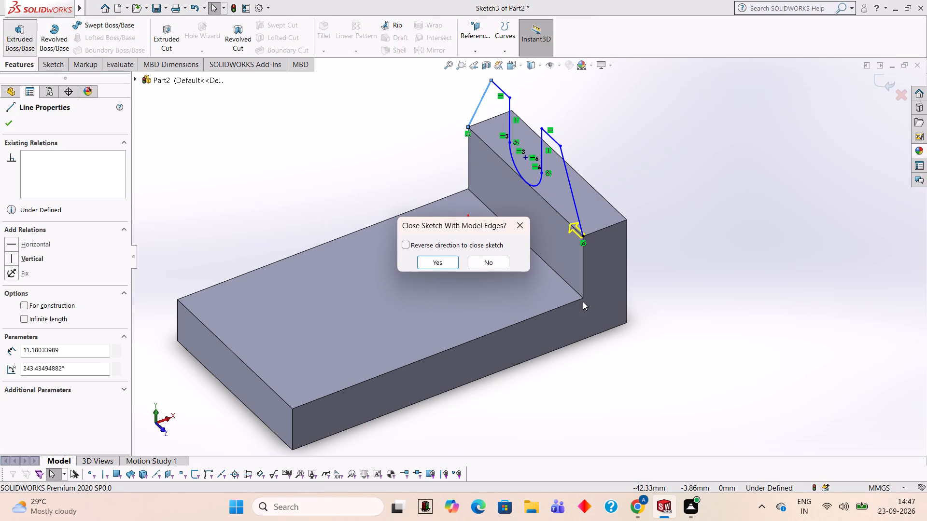
left_click(428, 266)
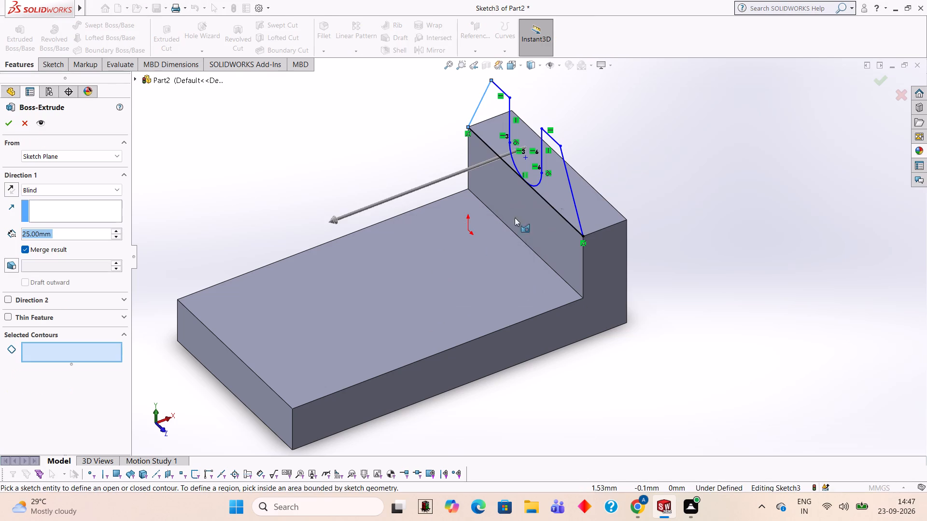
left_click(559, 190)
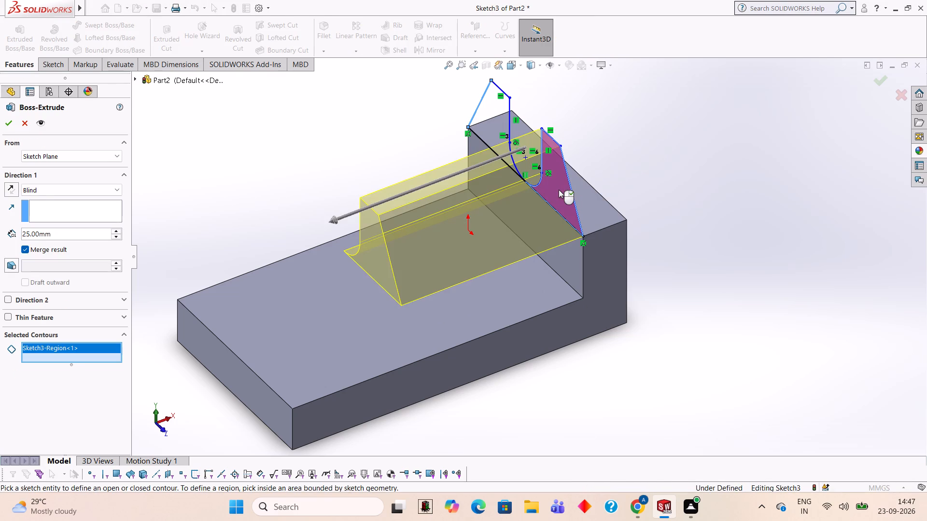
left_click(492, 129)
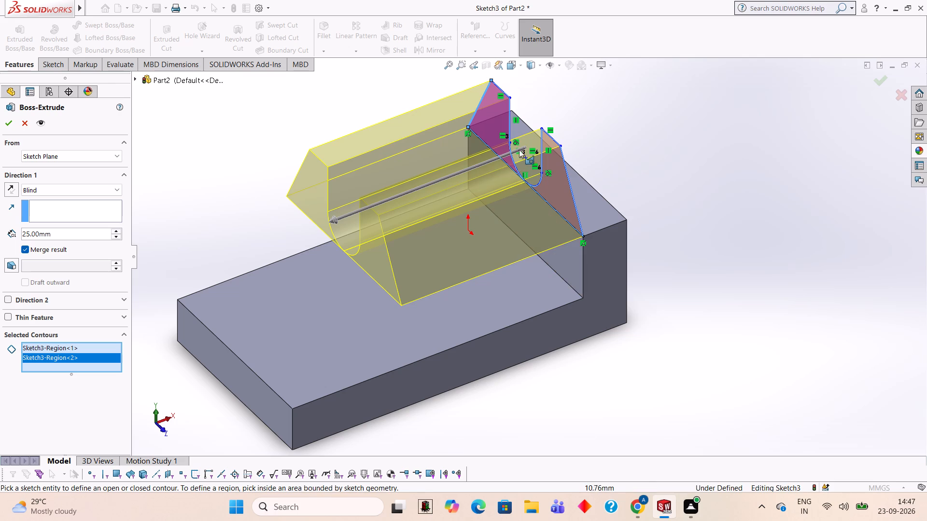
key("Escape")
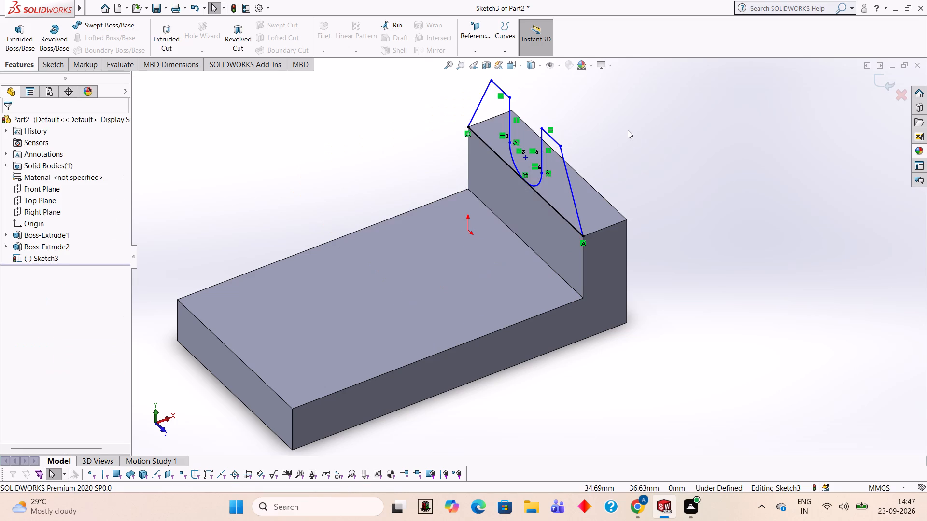
Measure the distance between the profile's two outer top corners with Smart Dimension, without placing the dimension.
middle_click_drag(622, 126, 662, 125)
scroll(633, 183, "down", 1)
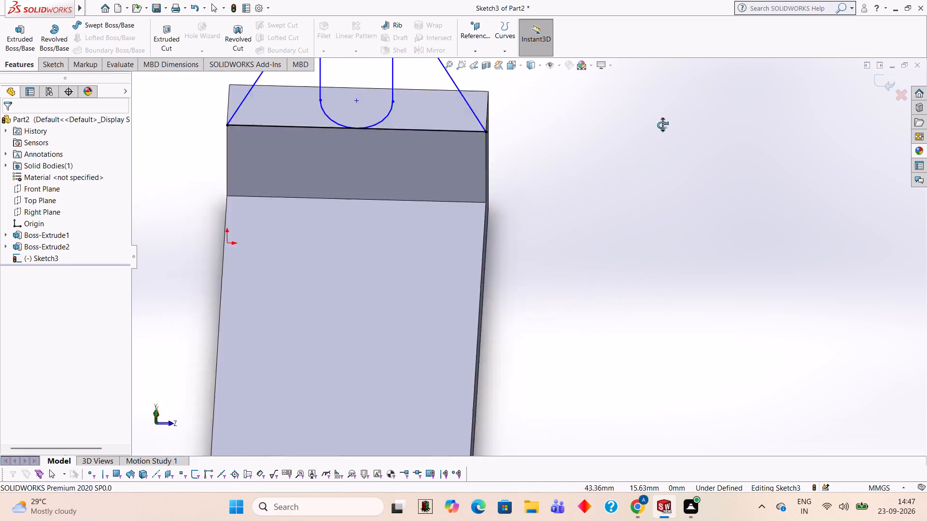
middle_click_drag(662, 125, 652, 102)
middle_click_drag(605, 257, 647, 173)
scroll(647, 173, "up", 3)
middle_click_drag(628, 161, 627, 161)
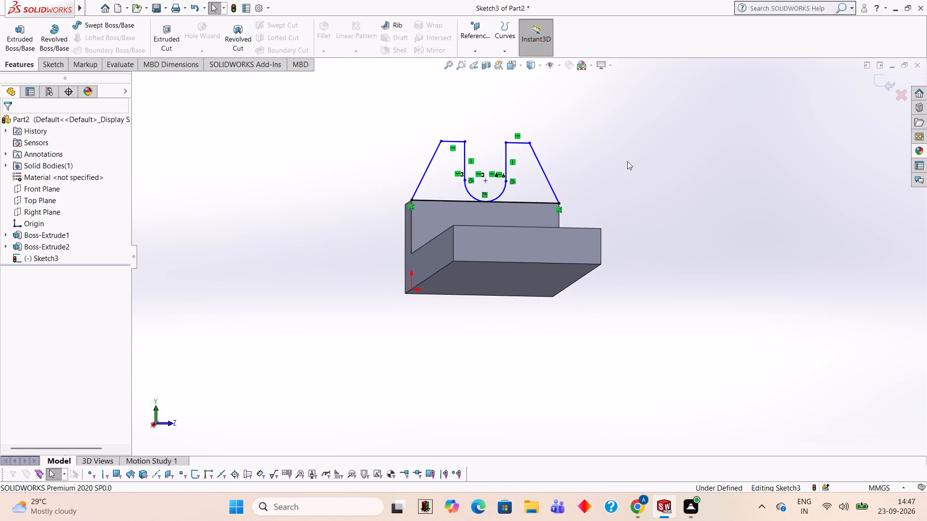
middle_click_drag(627, 161, 614, 178)
left_click(56, 68)
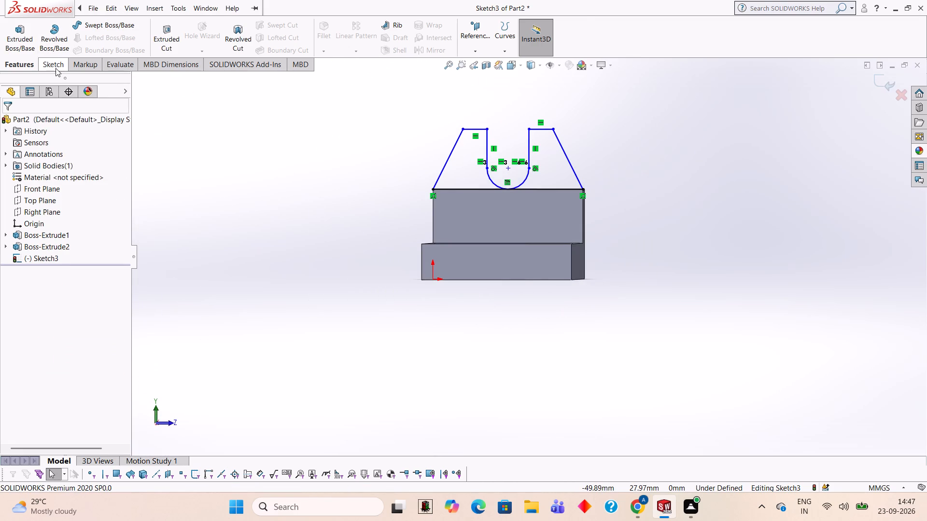
left_click(57, 39)
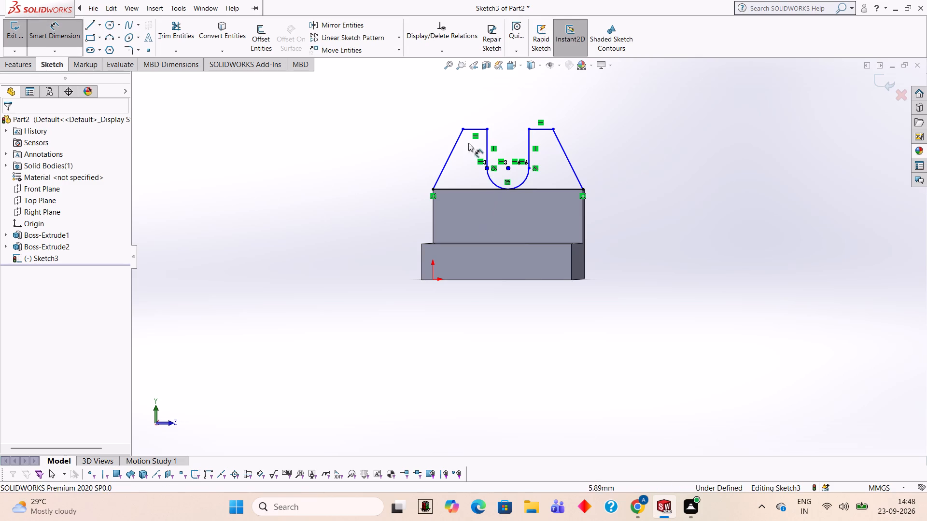
left_click(464, 129)
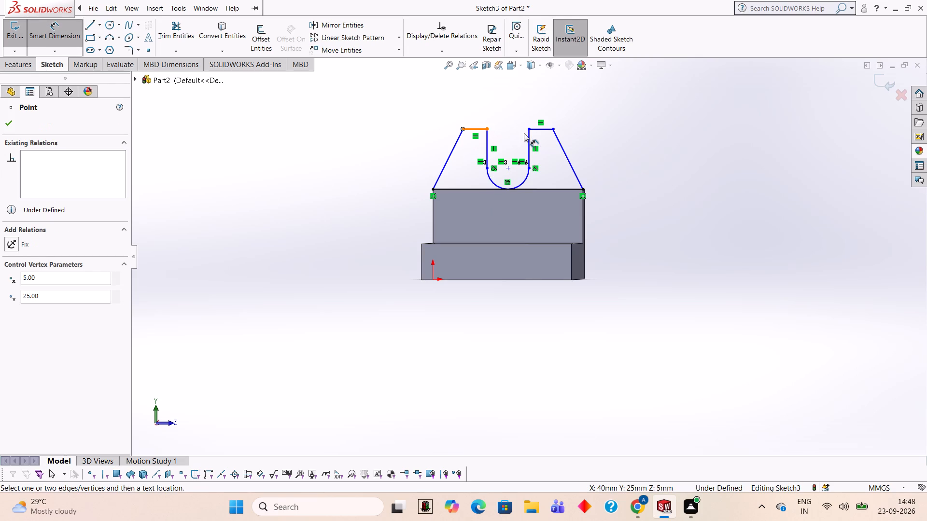
left_click(555, 129)
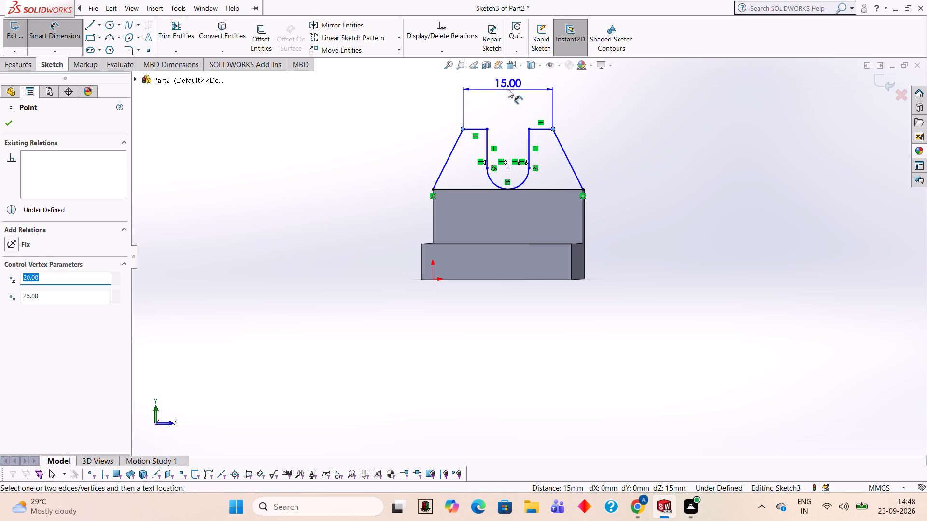
key("Escape")
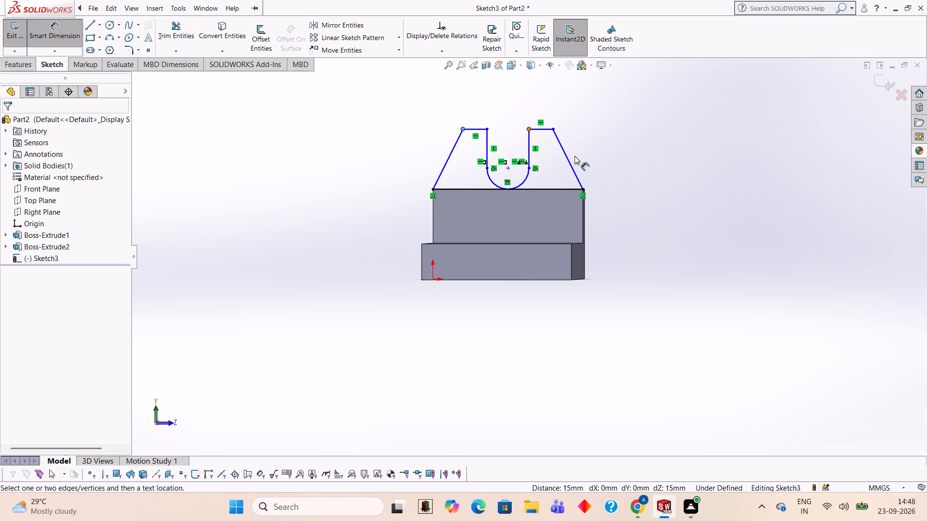
Boss-extrude the two profile regions flanking the U by 6 mm, reversing the direction so they sit over the wall's thickness.
scroll(627, 175, "down", 1)
middle_click_drag(627, 175, 589, 274)
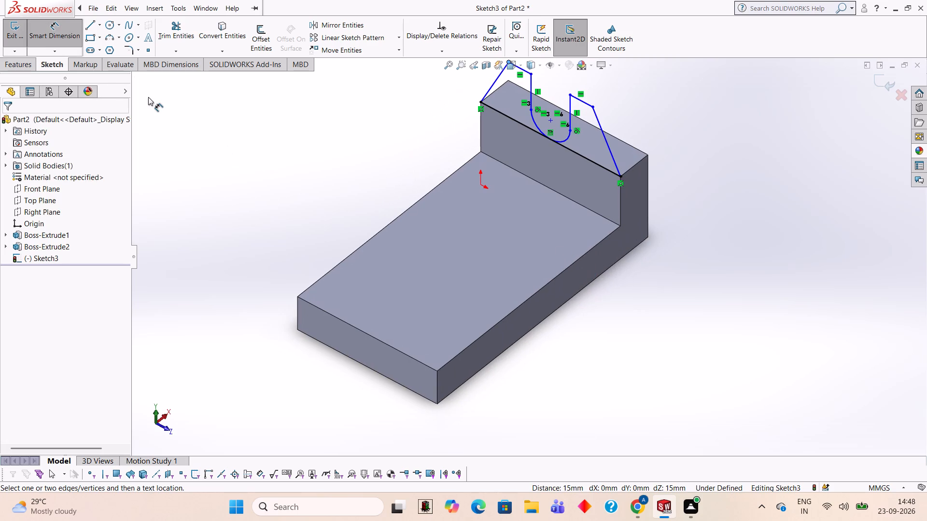
left_click(20, 67)
left_click(23, 26)
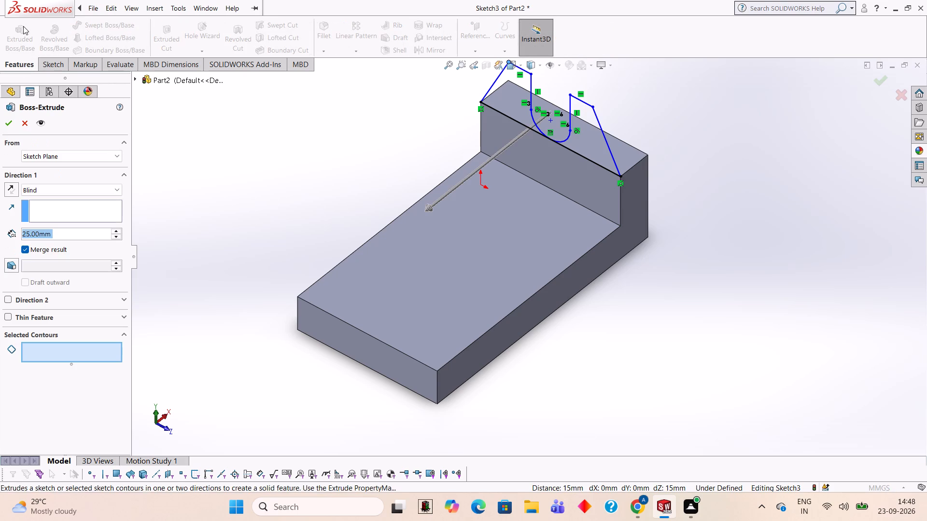
left_click(578, 143)
left_click(520, 113)
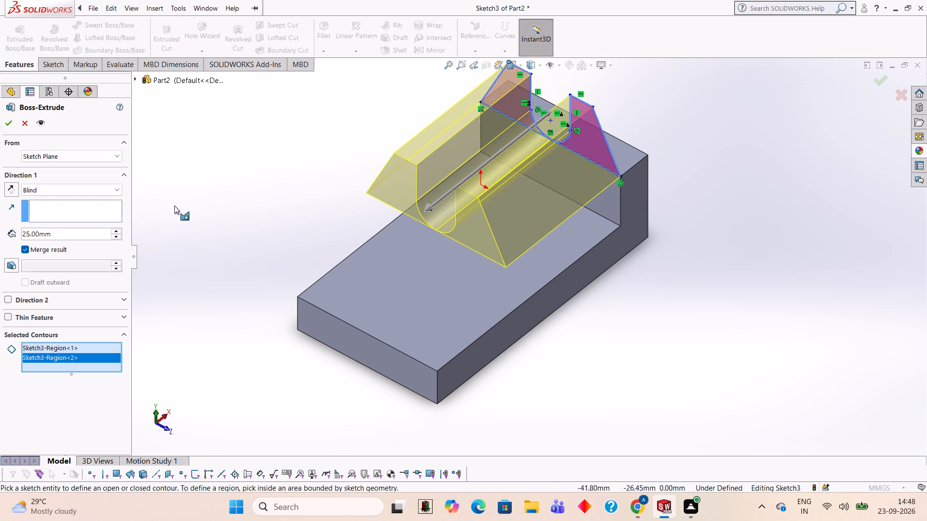
left_click(68, 237)
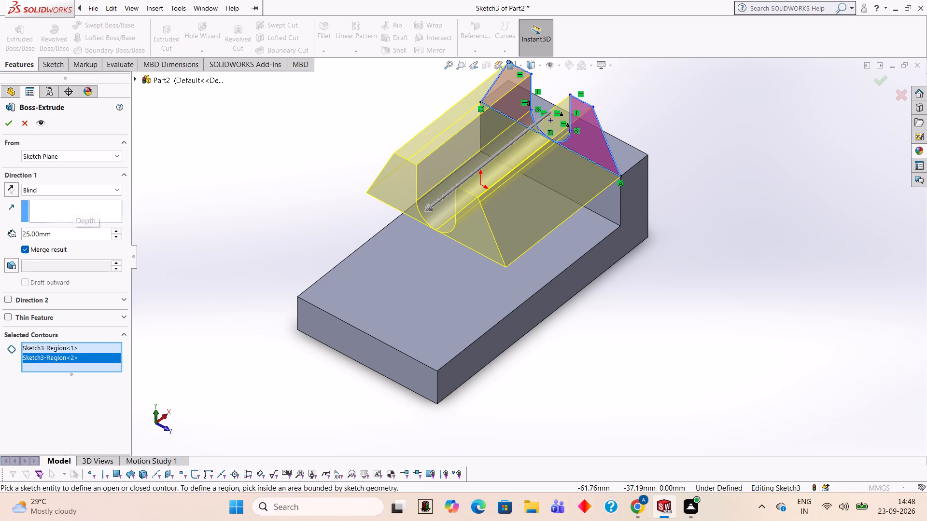
key("BackSpace")
key("BackSpace")
key("BackSpace")
key("BackSpace")
key("BackSpace")
key("BackSpace")
key("BackSpace")
key("6")
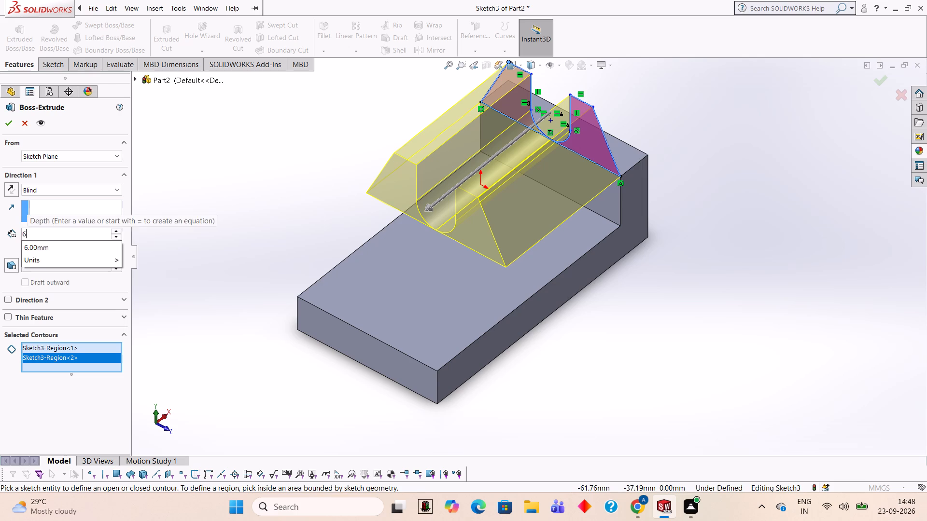
key("Return")
left_click(6, 194)
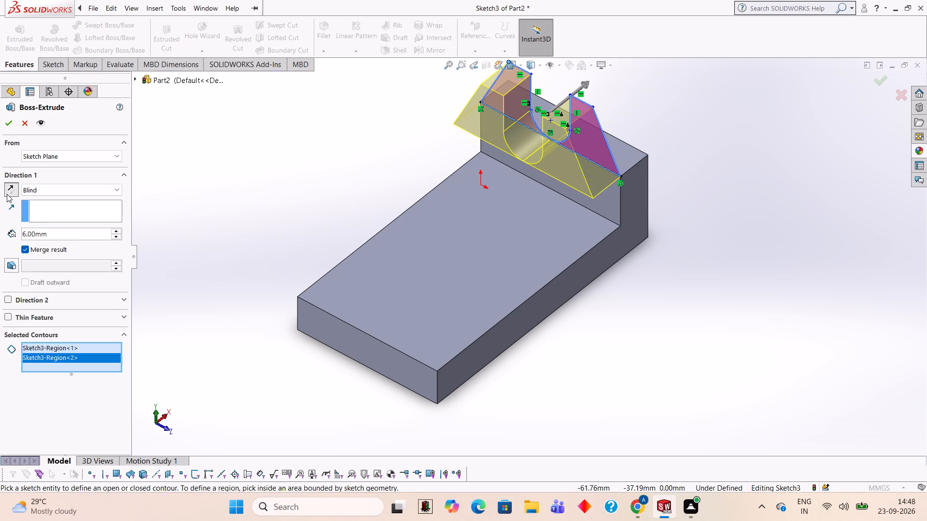
left_click(10, 123)
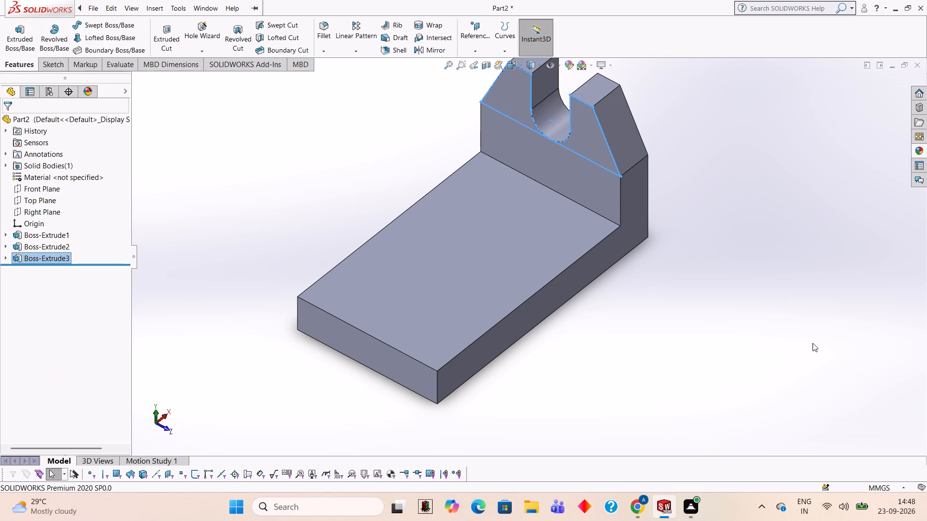
Examine the part from the front, underneath and behind to check the slotted end wall.
left_click(794, 296)
middle_click_drag(724, 306, 731, 227)
middle_click_drag(747, 349, 771, 321)
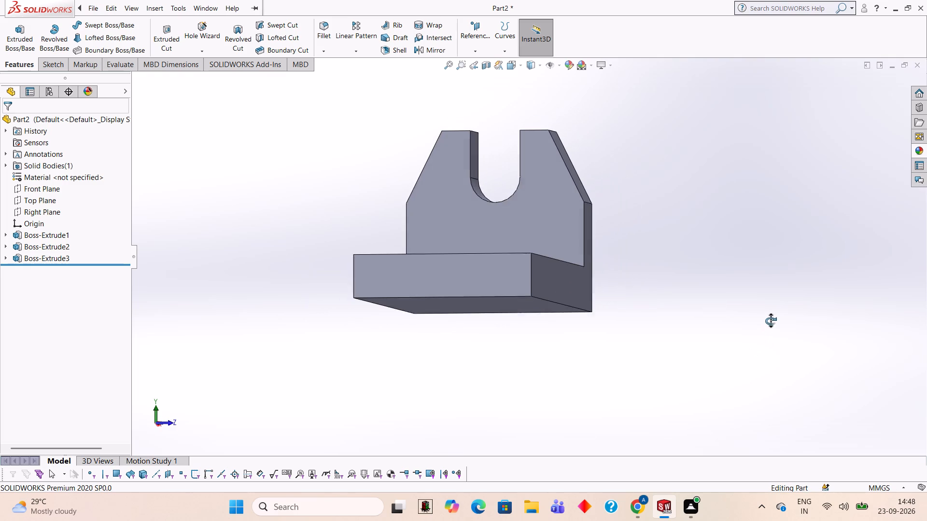
middle_click_drag(771, 321, 768, 319)
middle_click_drag(753, 319, 602, 366)
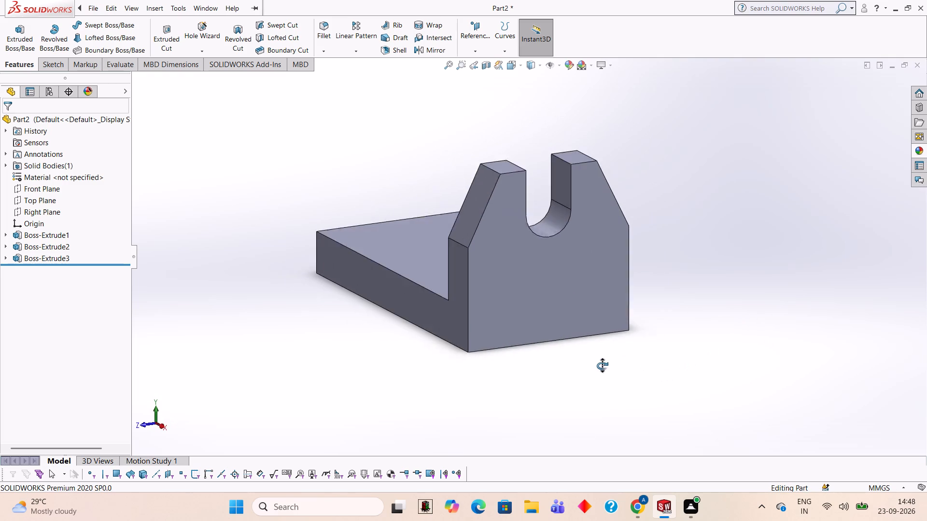
middle_click_drag(602, 366, 593, 361)
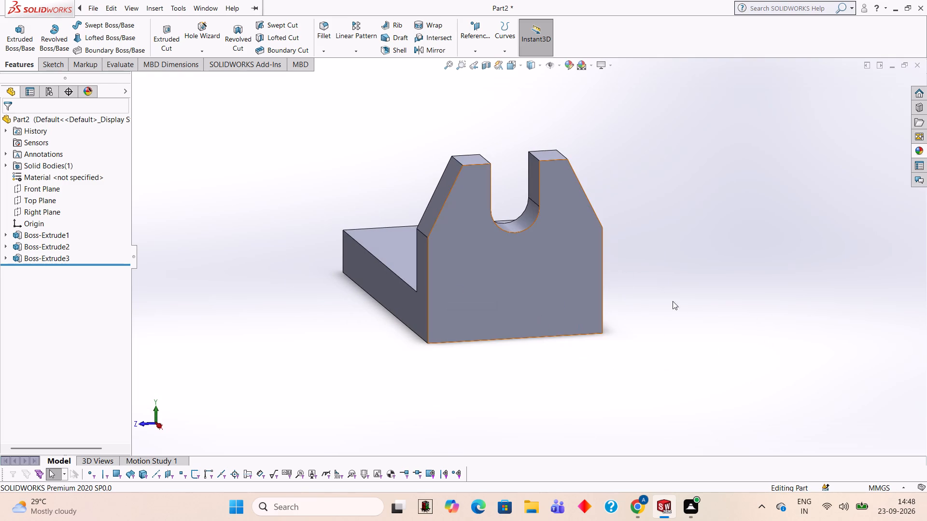
middle_click_drag(724, 296, 765, 296)
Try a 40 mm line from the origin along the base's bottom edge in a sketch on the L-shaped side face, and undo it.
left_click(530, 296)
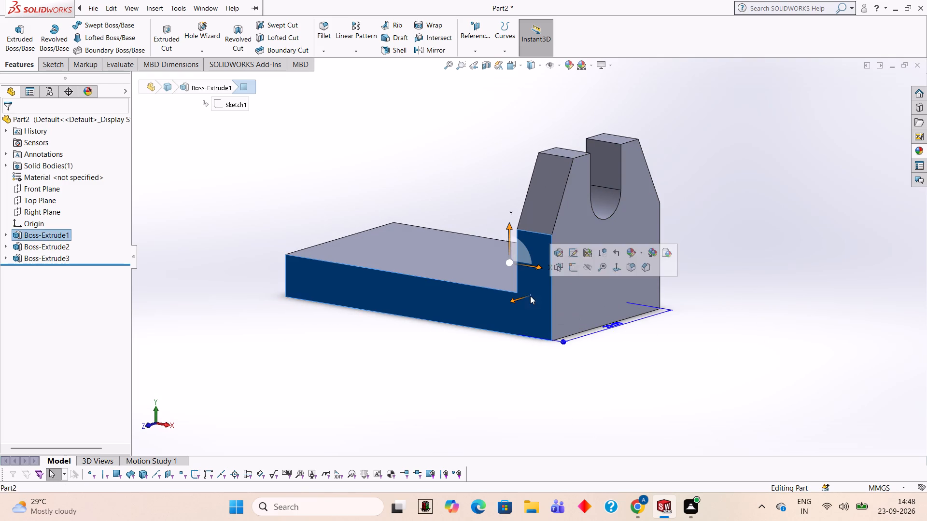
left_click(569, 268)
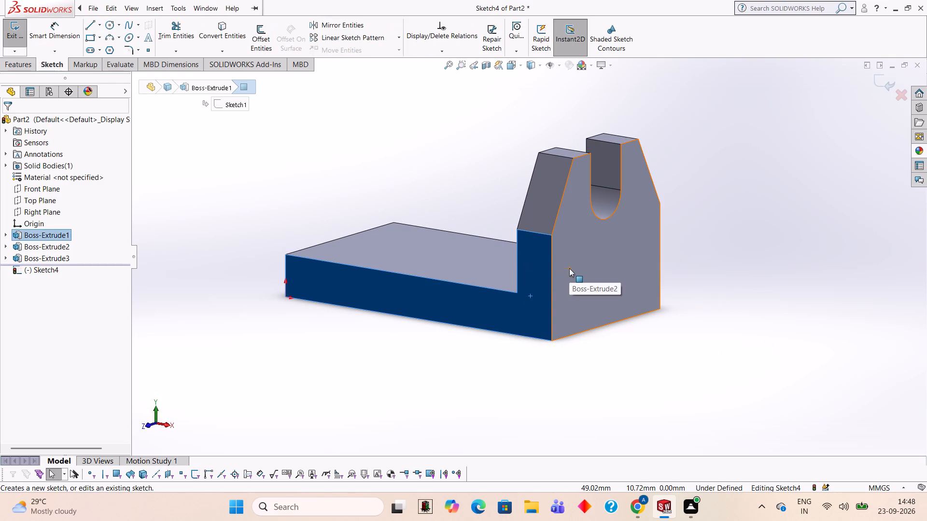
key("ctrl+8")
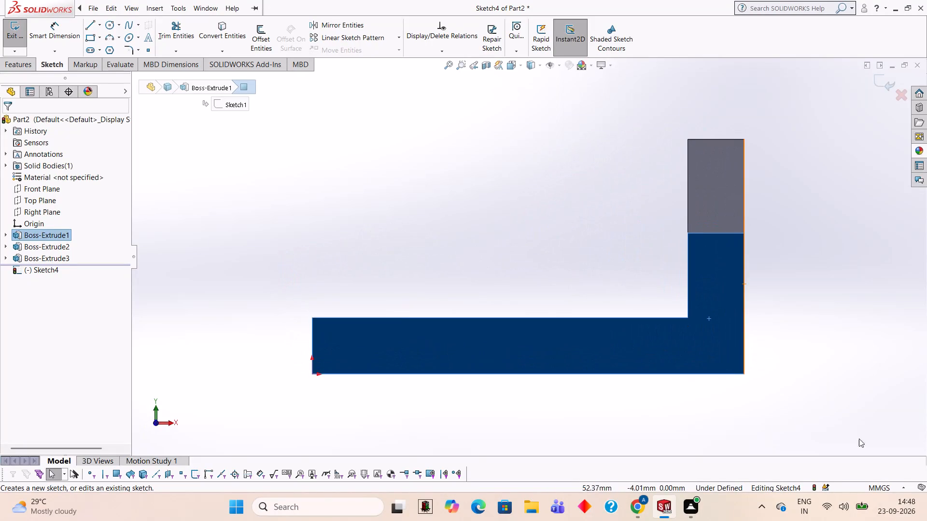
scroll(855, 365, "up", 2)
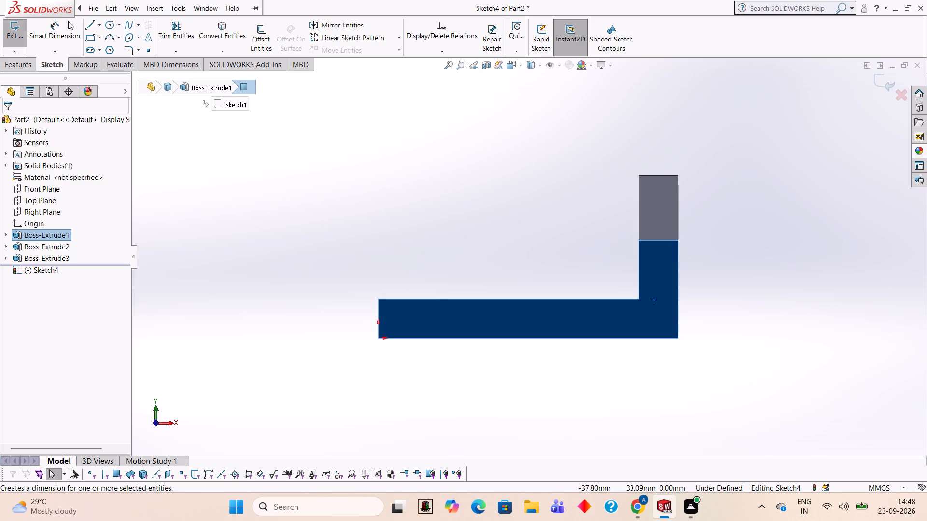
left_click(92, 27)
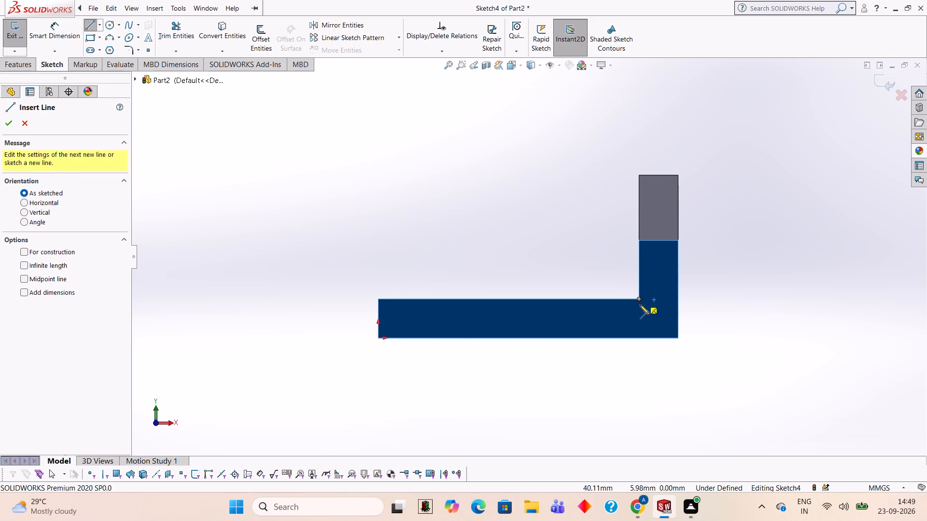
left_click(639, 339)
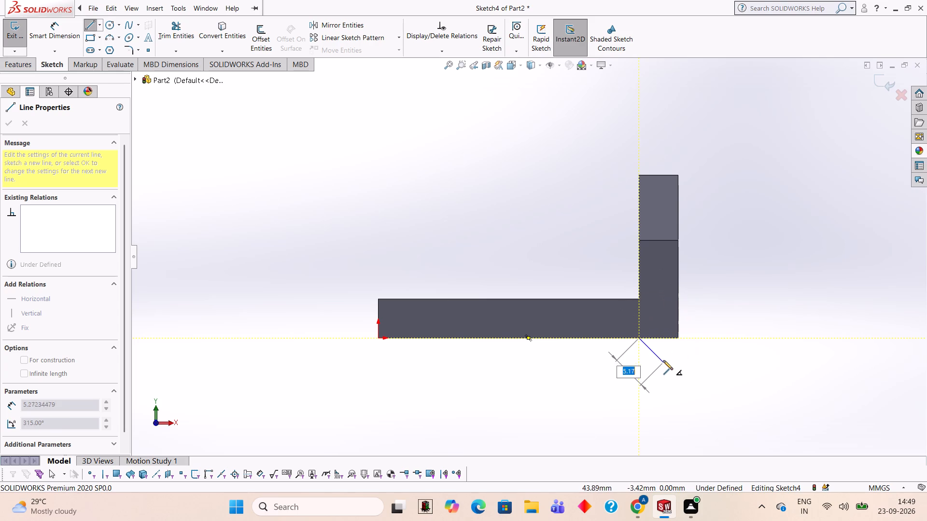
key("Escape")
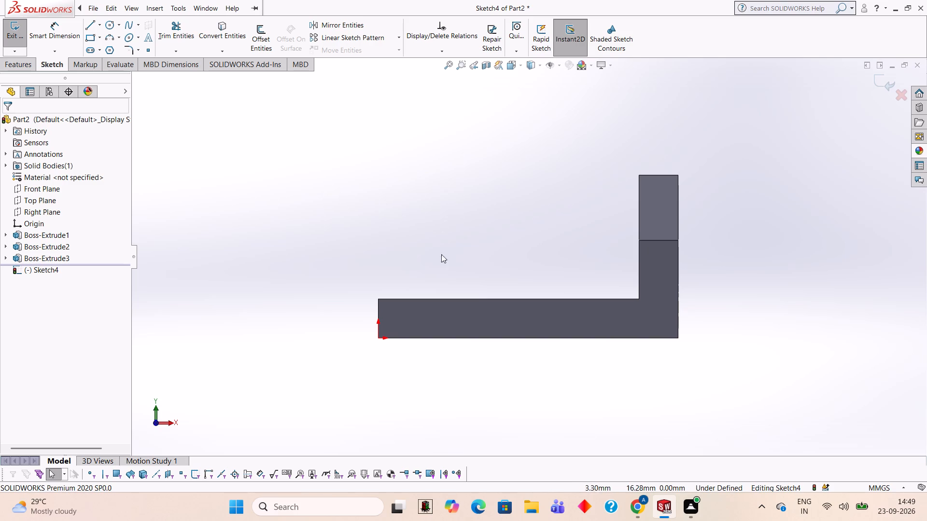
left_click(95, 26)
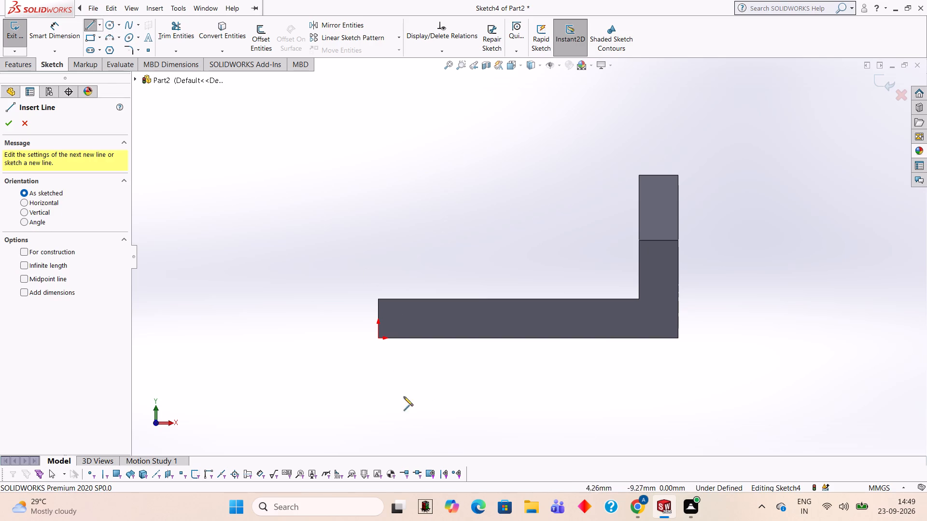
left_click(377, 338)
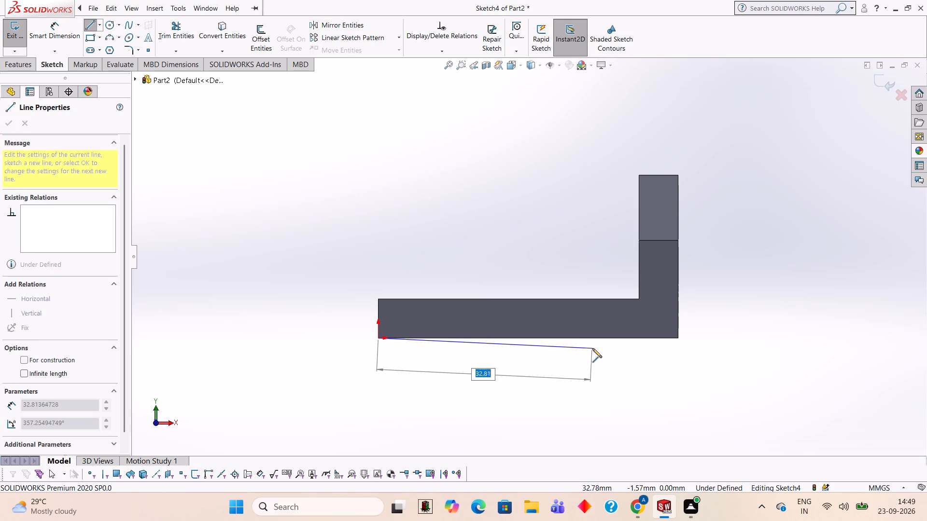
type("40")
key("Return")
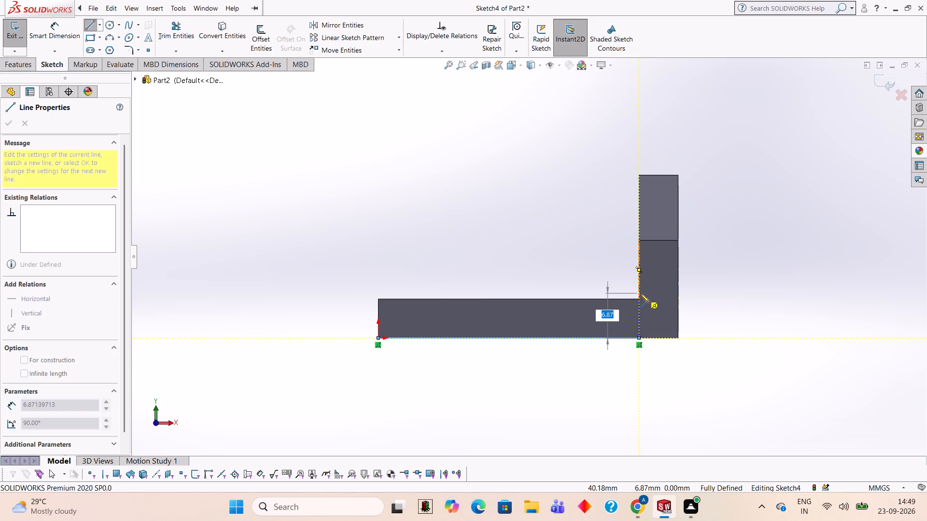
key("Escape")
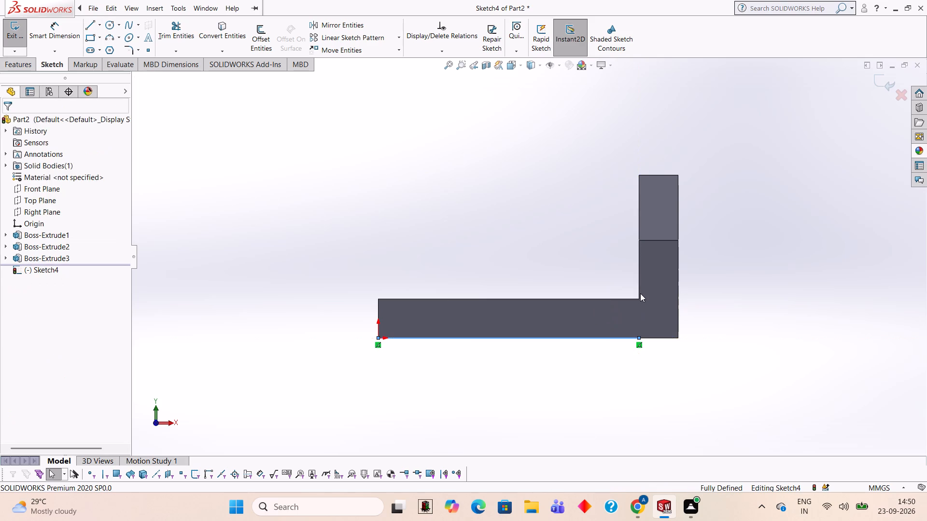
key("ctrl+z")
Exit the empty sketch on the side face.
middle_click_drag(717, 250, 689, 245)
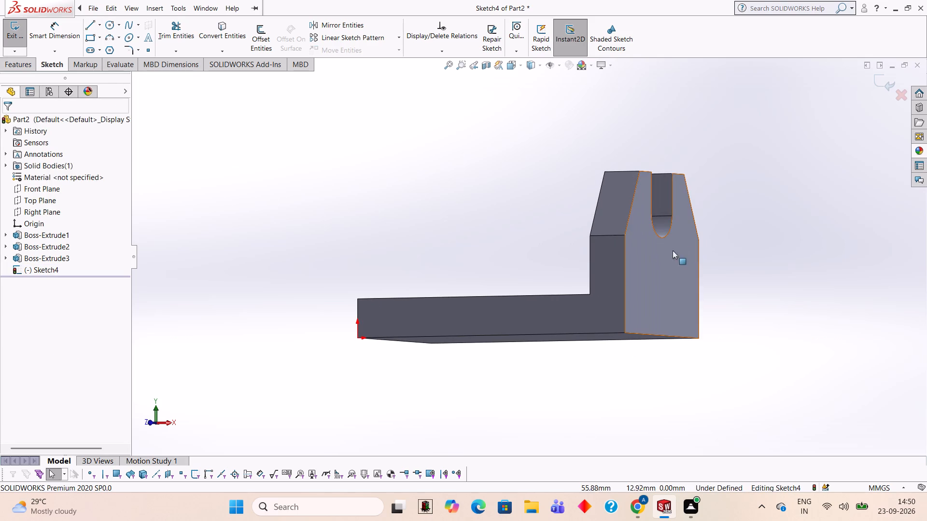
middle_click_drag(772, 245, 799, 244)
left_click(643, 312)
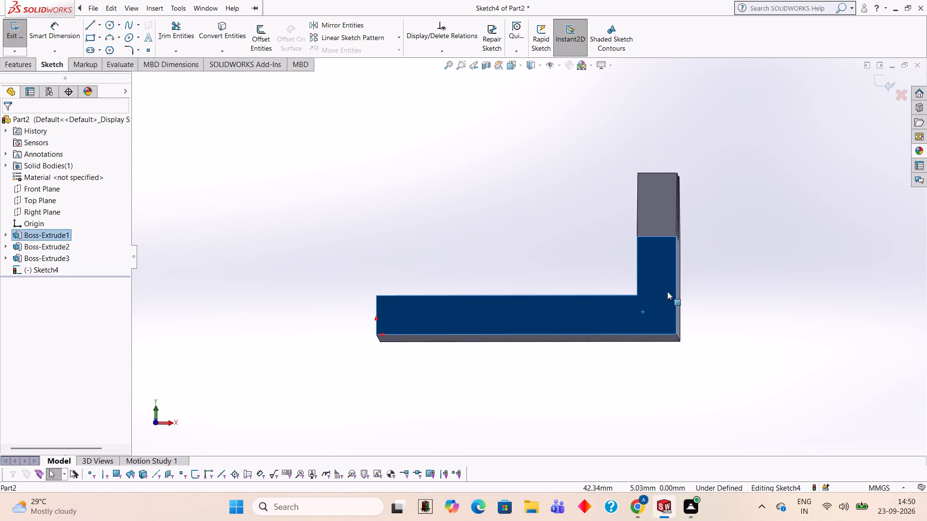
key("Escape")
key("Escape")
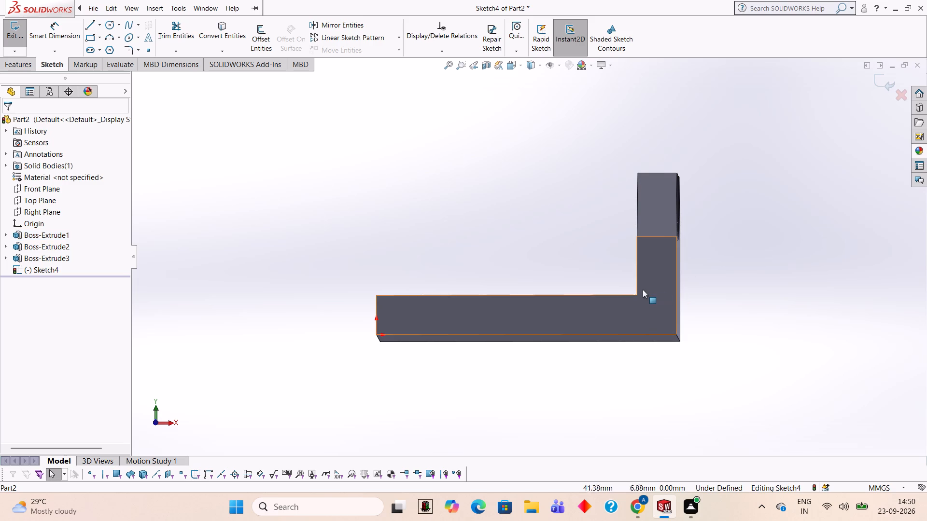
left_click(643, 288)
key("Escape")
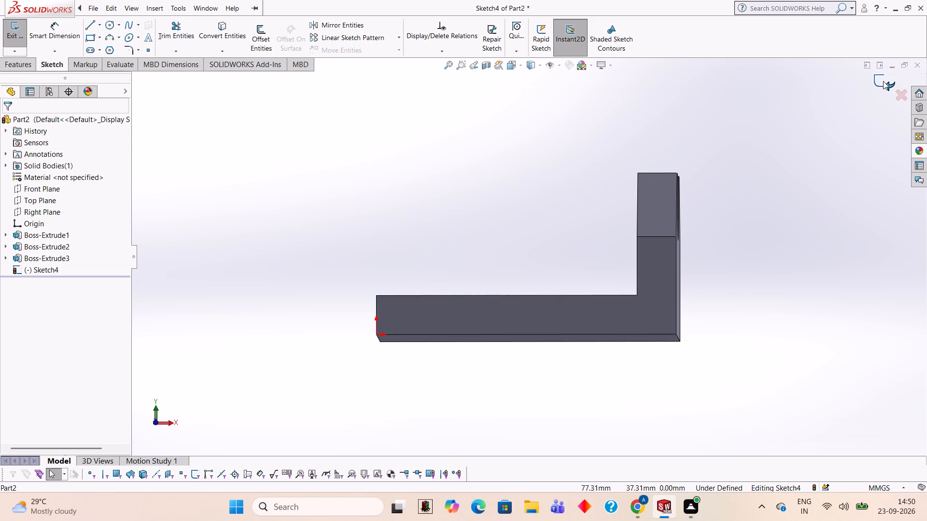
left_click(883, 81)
Start a new sketch on the L-shaped side face and draw a 7 mm horizontal line outward from the wall's bottom outer corner.
left_click(659, 307)
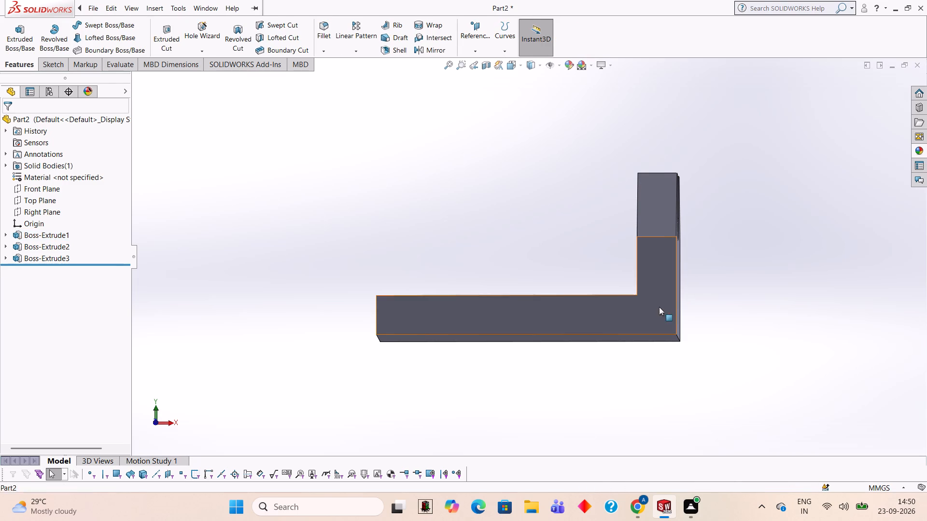
left_click(698, 280)
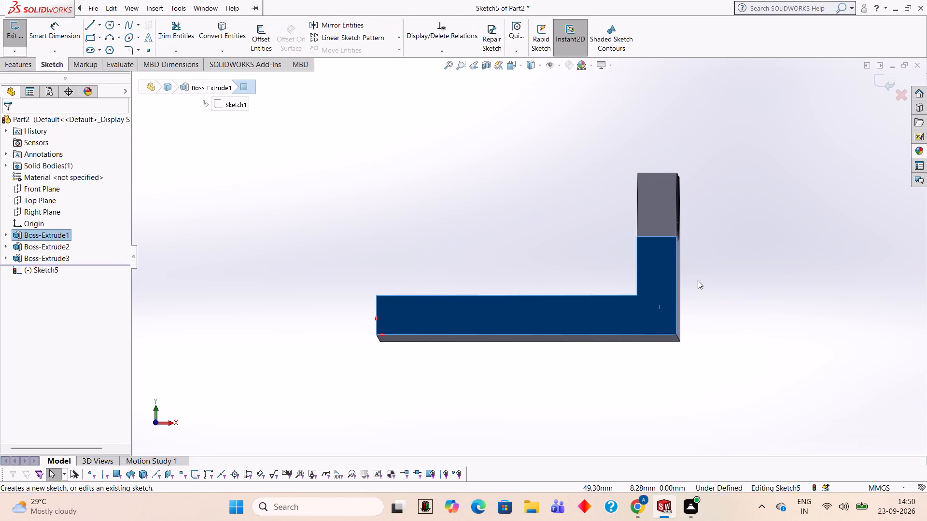
key("ctrl+8")
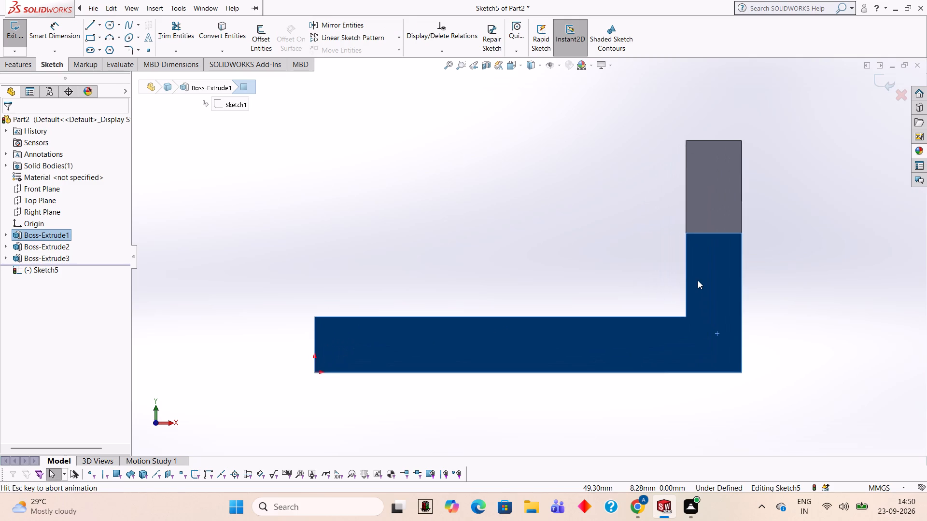
scroll(876, 378, "up", 2)
scroll(809, 332, "down", 1)
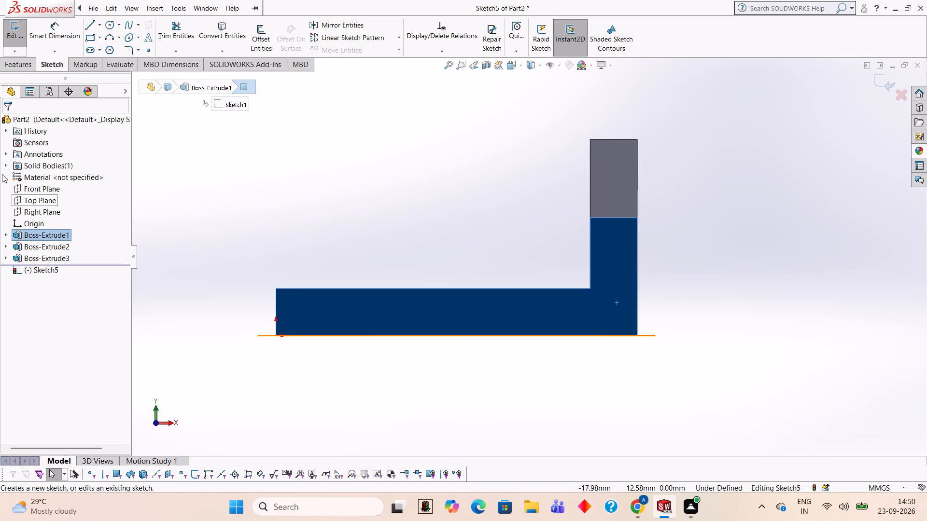
left_click(86, 21)
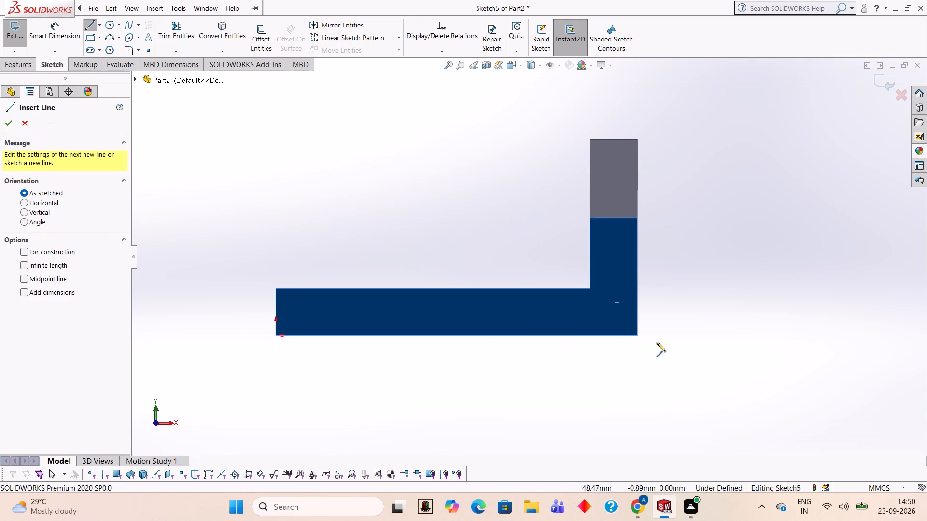
left_click(636, 333)
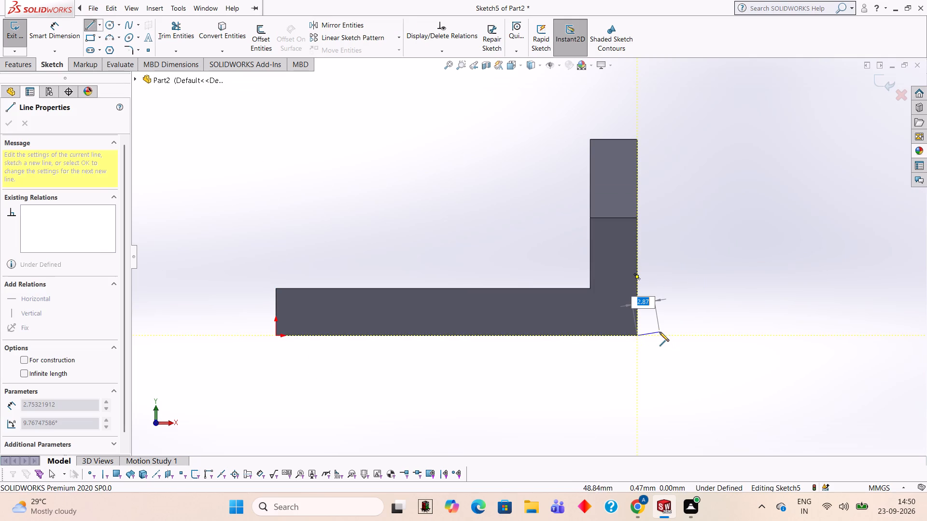
key("Escape")
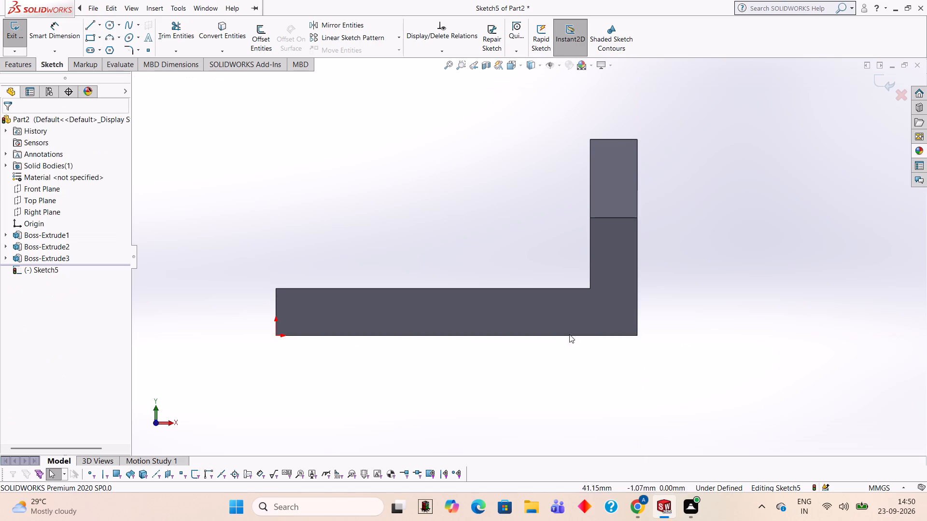
left_click(274, 89)
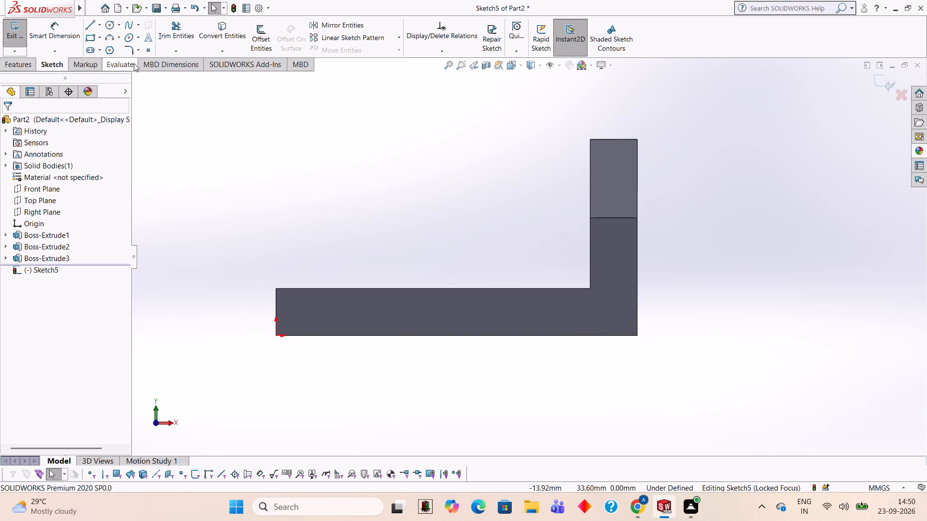
left_click(87, 24)
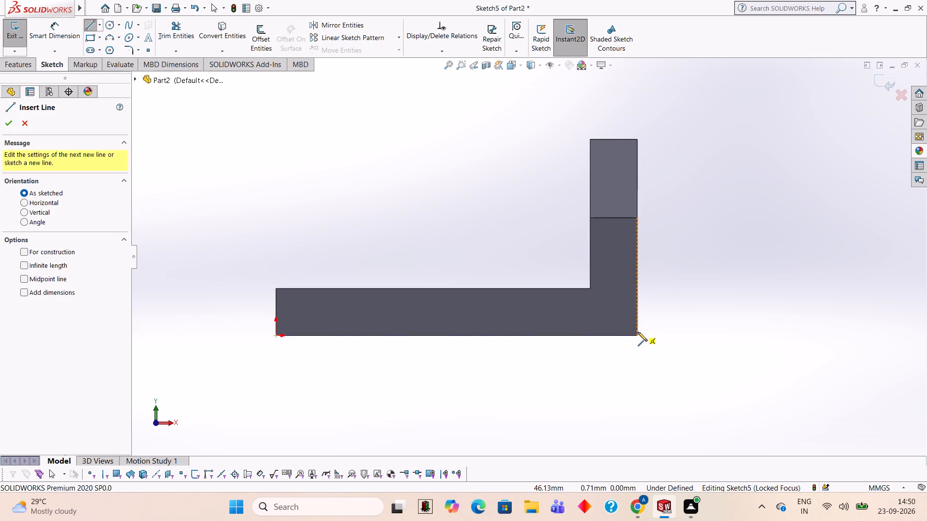
left_click(636, 336)
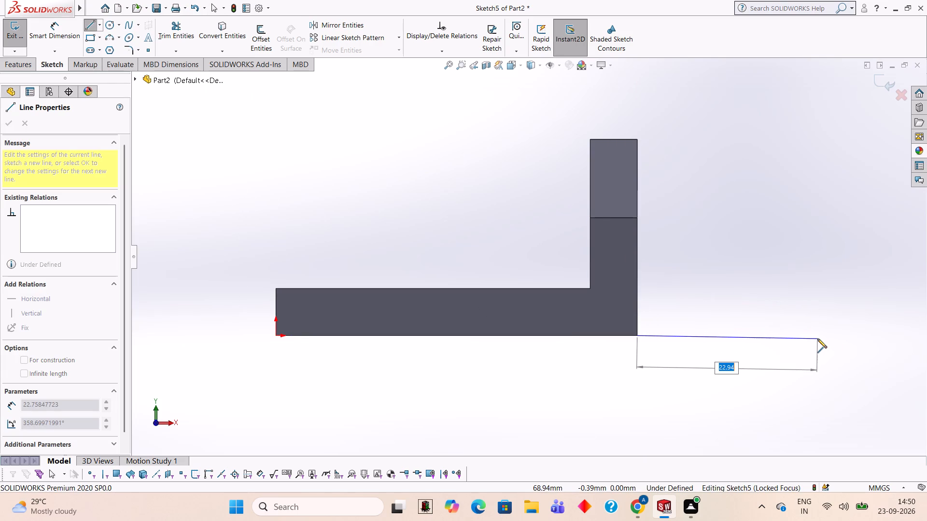
key("7")
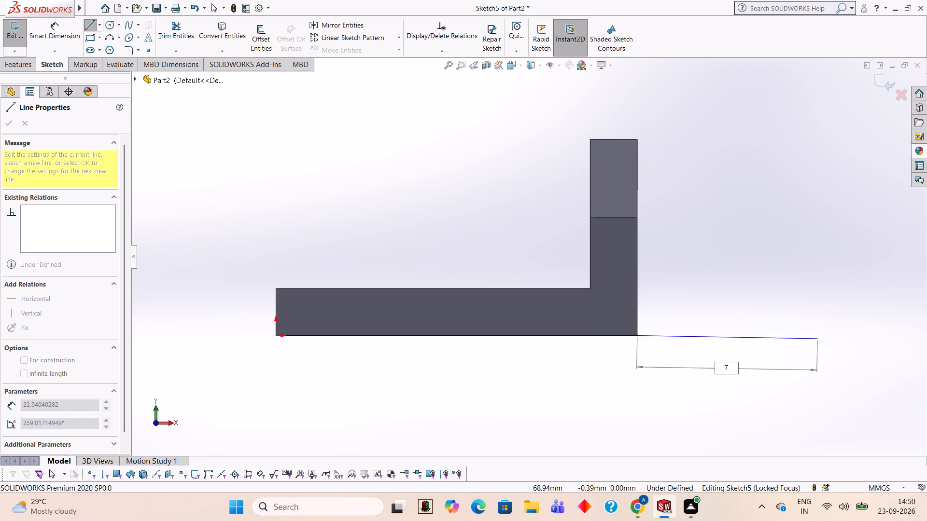
key("Return")
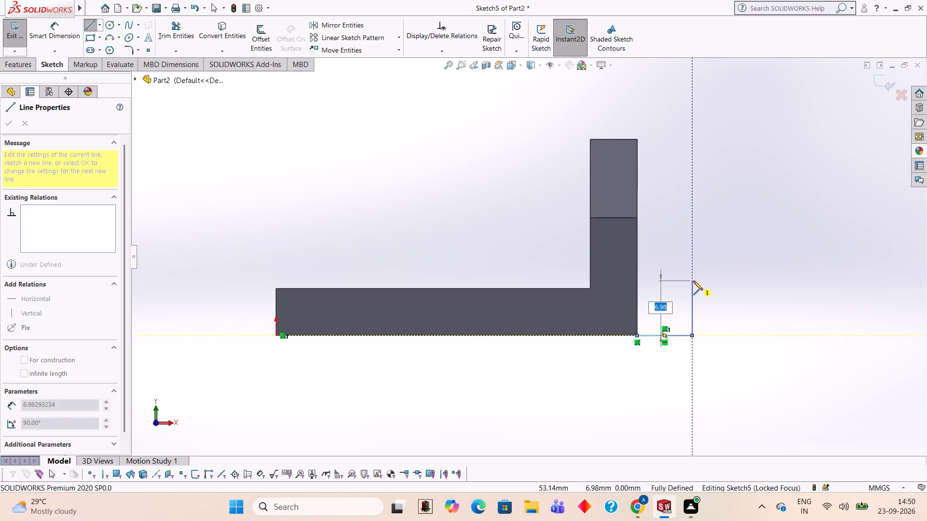
key("Escape")
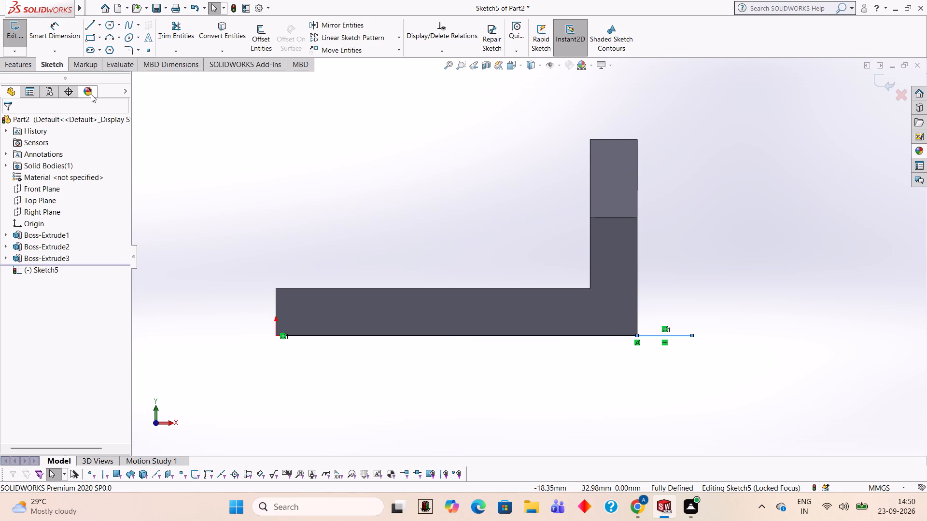
Draw a 3 mm vertical line upward from the free end of the 7 mm line.
left_click(109, 28)
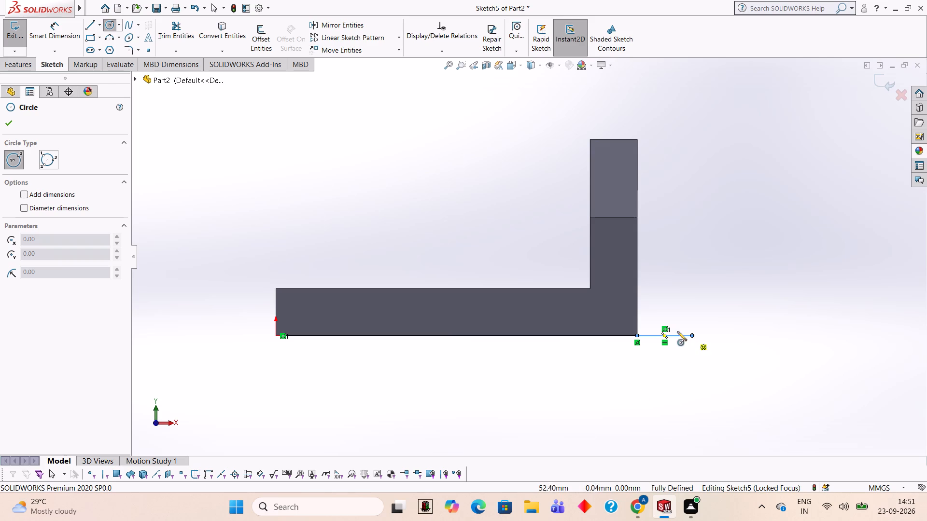
left_click(93, 26)
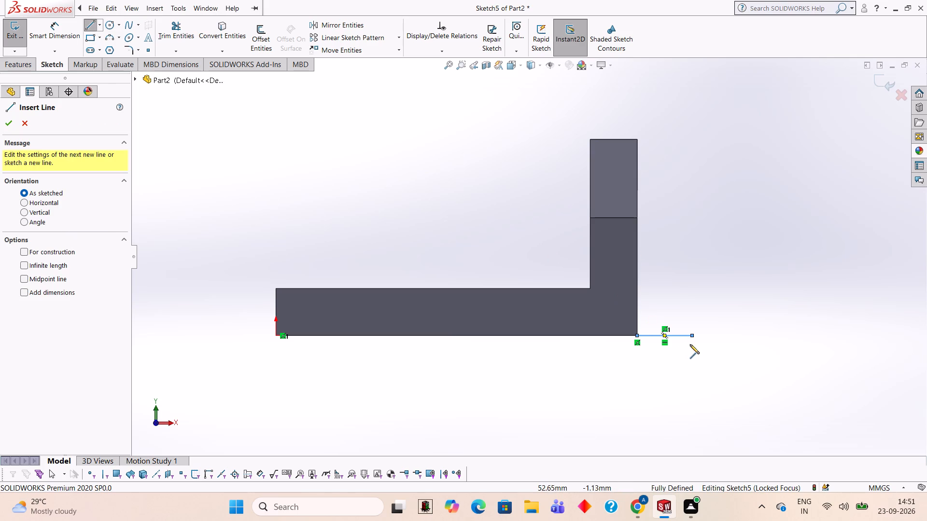
left_click(692, 335)
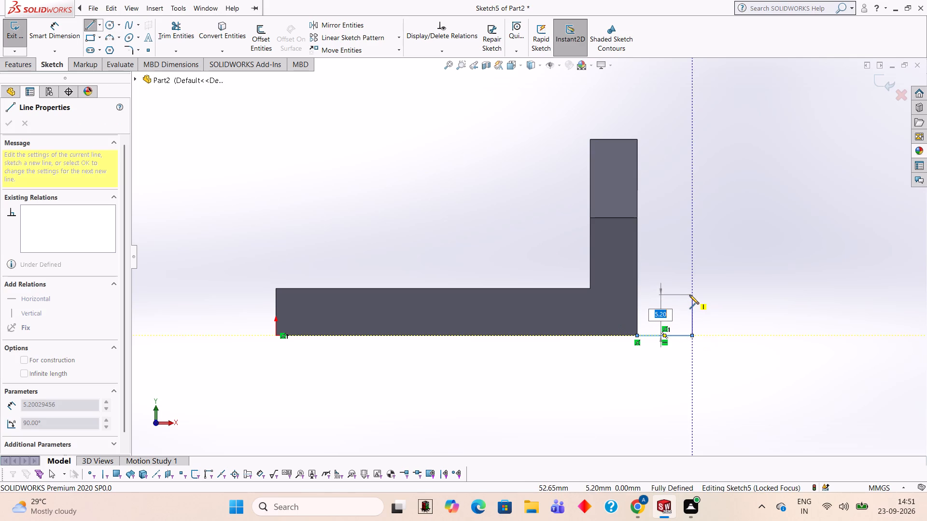
key("3")
key("Return")
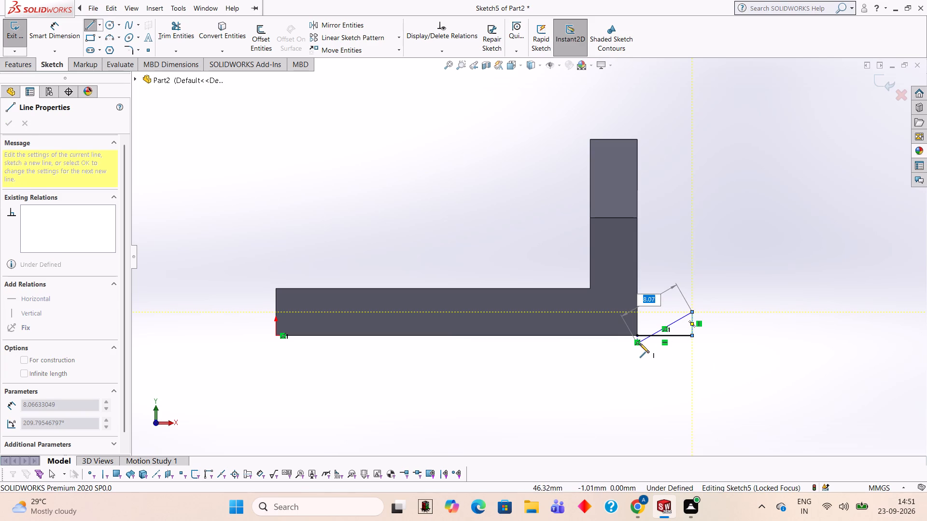
Draw a circle of 3 mm radius centred on the upper end of the 3 mm vertical line.
key("Escape")
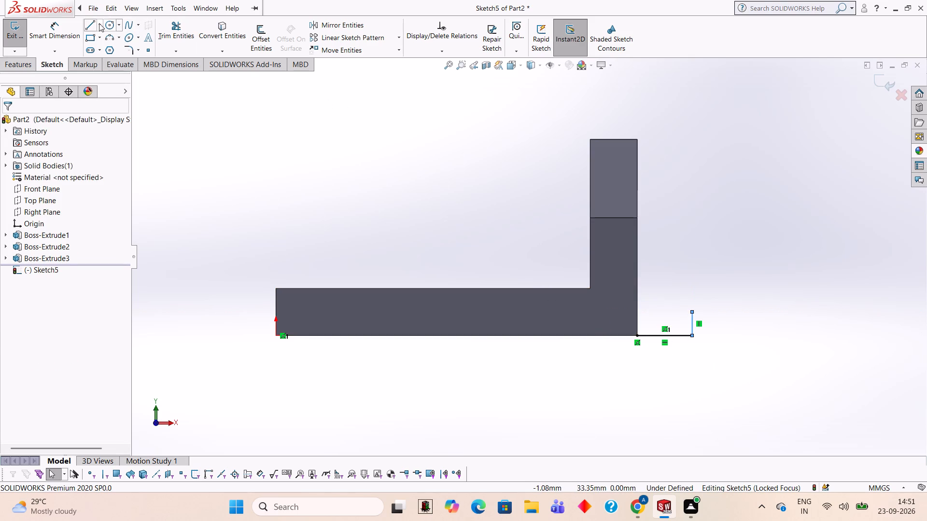
left_click(109, 27)
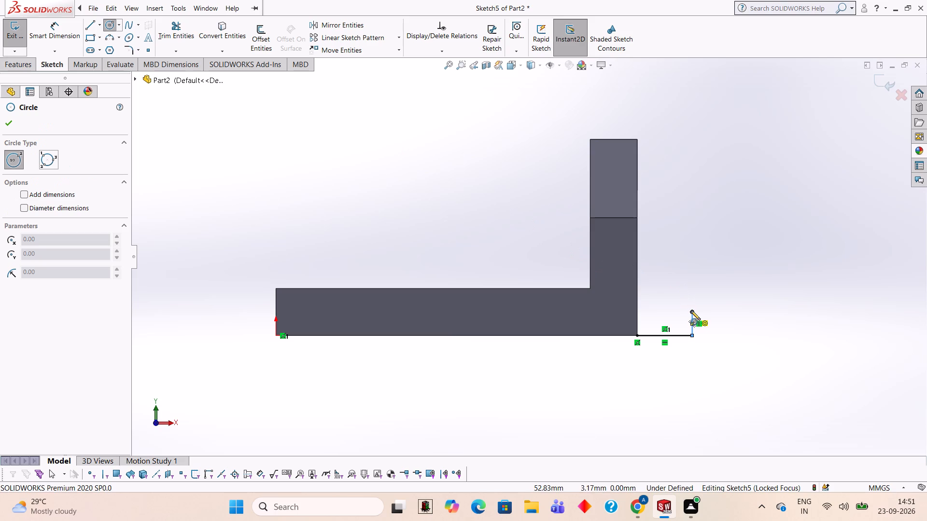
left_click(691, 311)
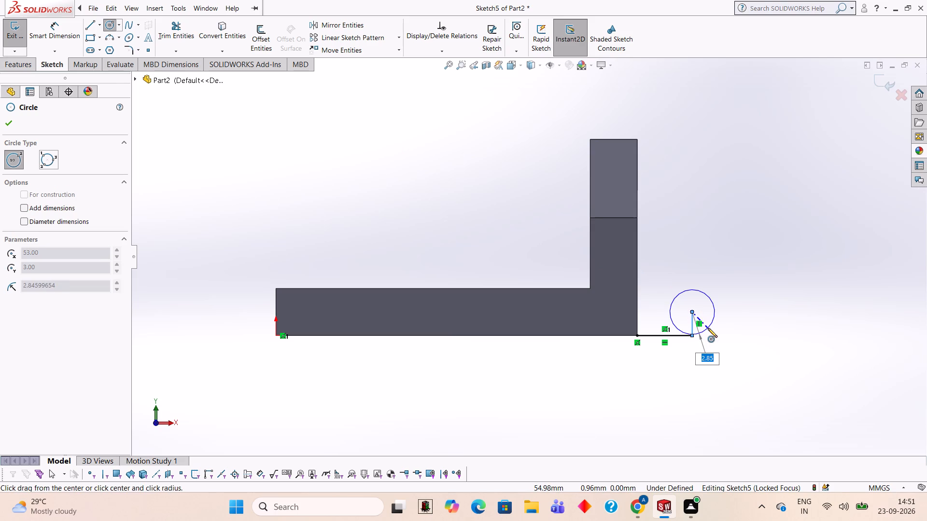
key("3")
key("Return")
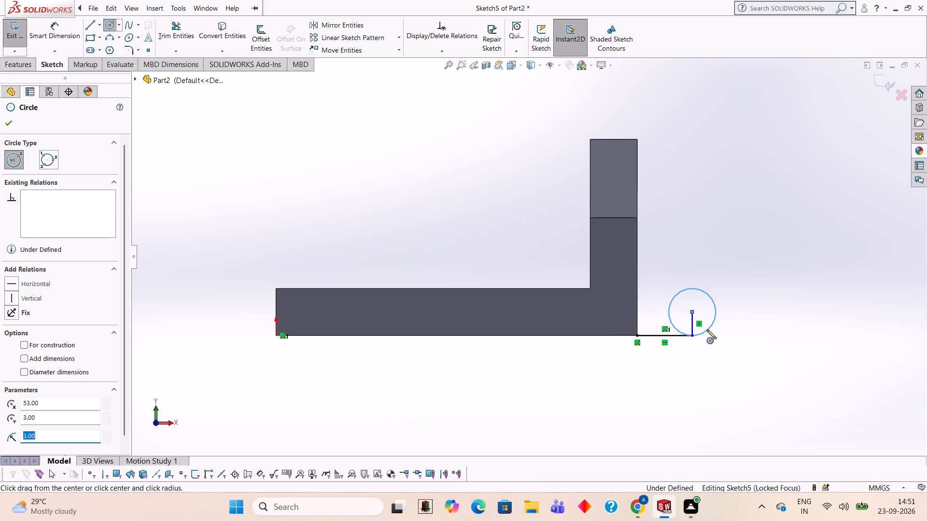
key("Escape")
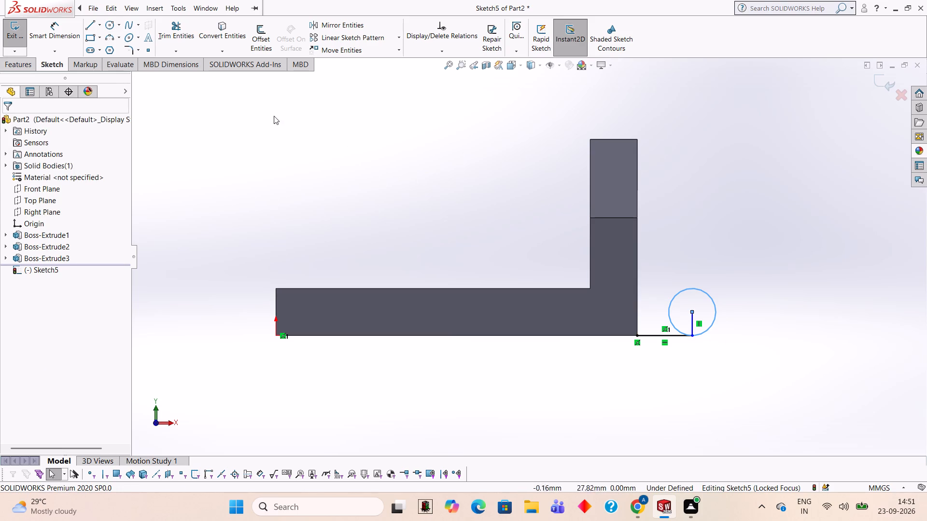
Draw a 15 mm vertical line upward from the wall's bottom outer corner along its outer edge.
left_click(165, 30)
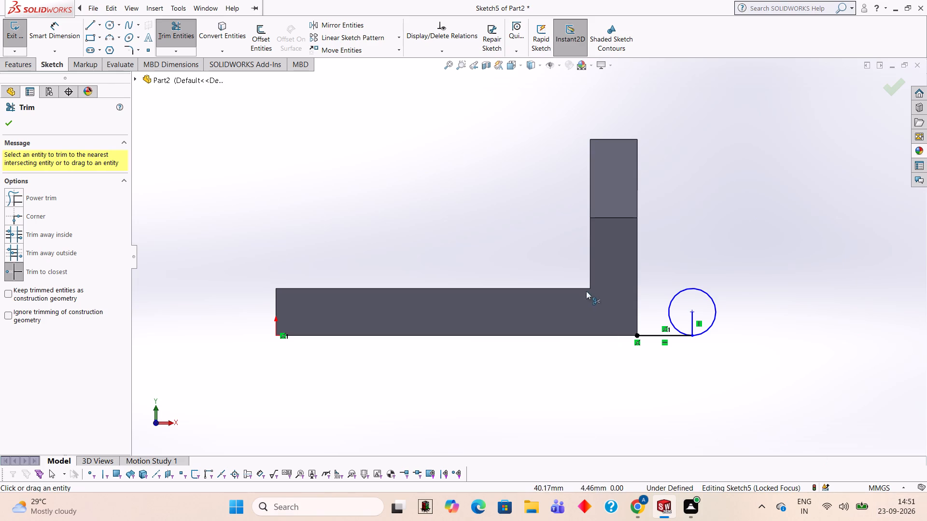
left_click(91, 28)
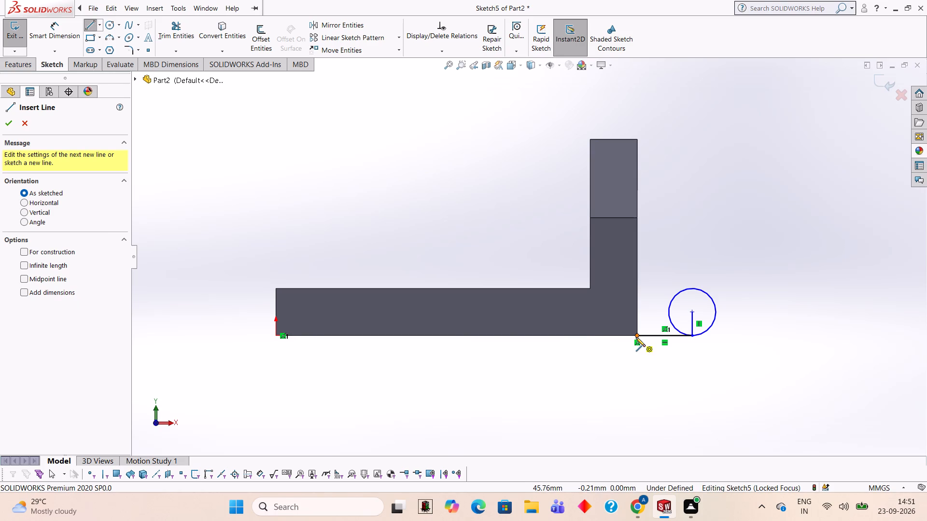
left_click(637, 334)
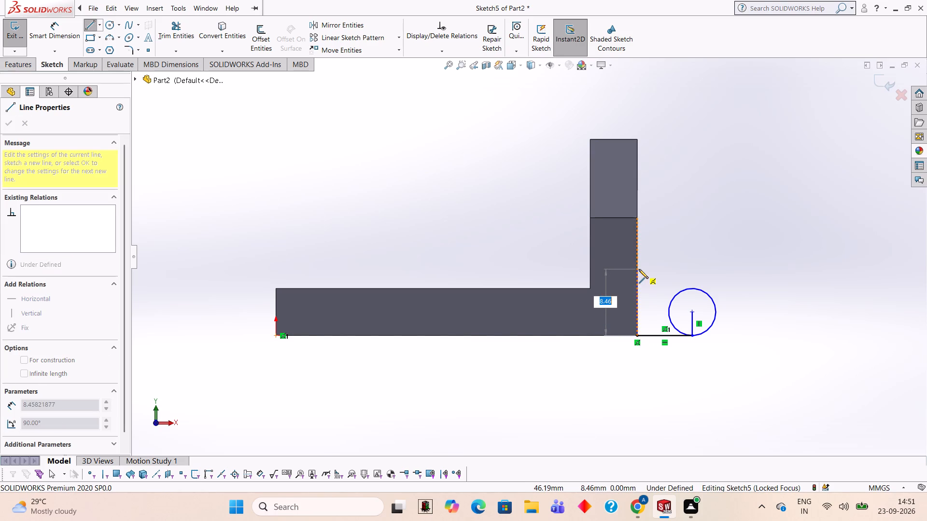
type("15")
key("Return")
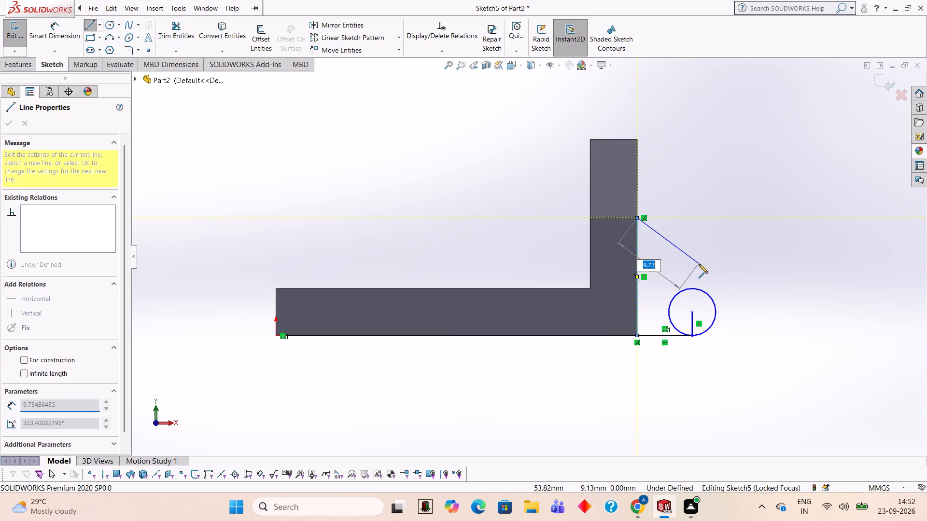
Draw a sloping line about 13.5 mm long from the top of the 15 mm line to the circle's upper outer side.
middle_click_drag(699, 264, 664, 264)
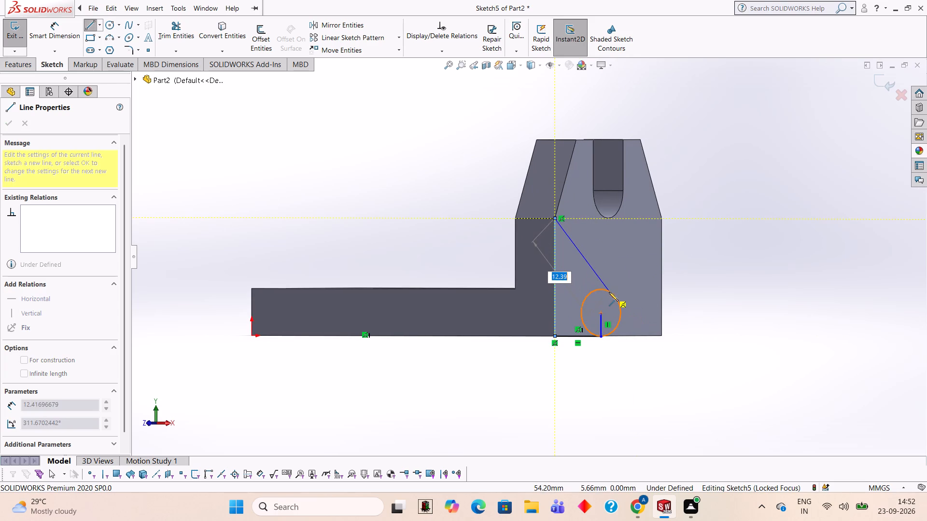
scroll(609, 292, "down", 1)
middle_click_drag(609, 292, 637, 290)
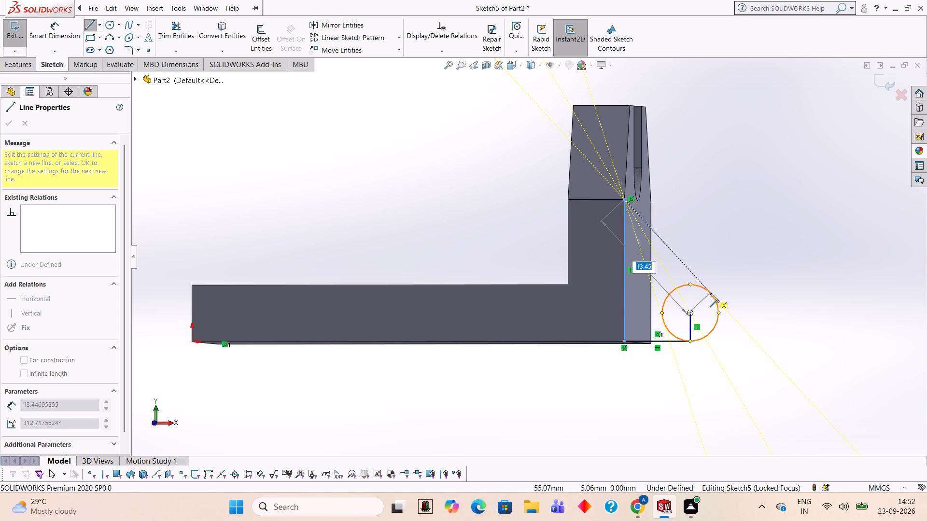
left_click(712, 292)
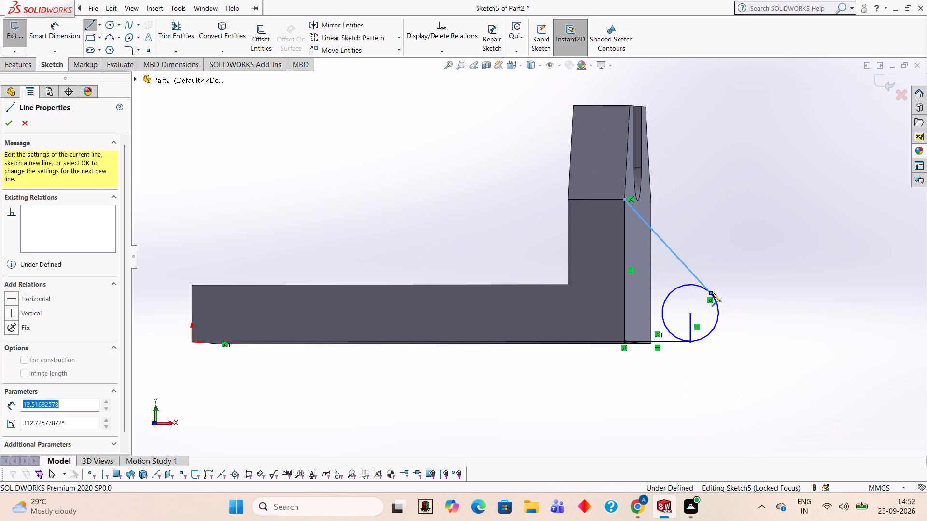
middle_click_drag(753, 257, 768, 299)
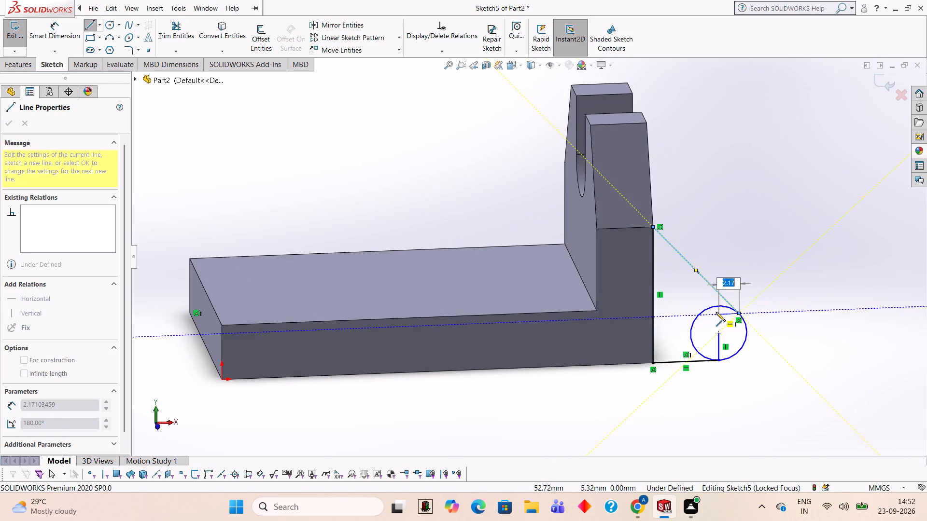
key("Escape")
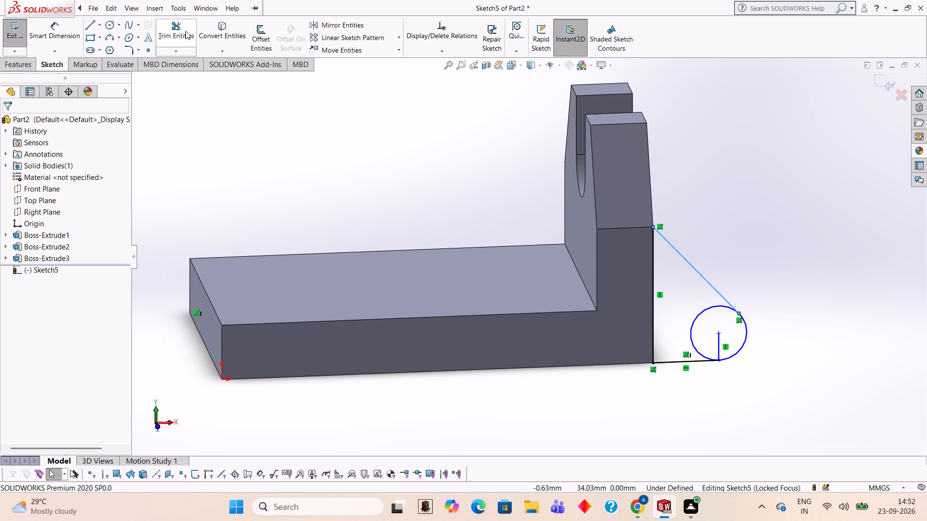
Trim away the circle's inner arc and the 3 mm vertical line, using Trim to closest.
left_click(185, 31)
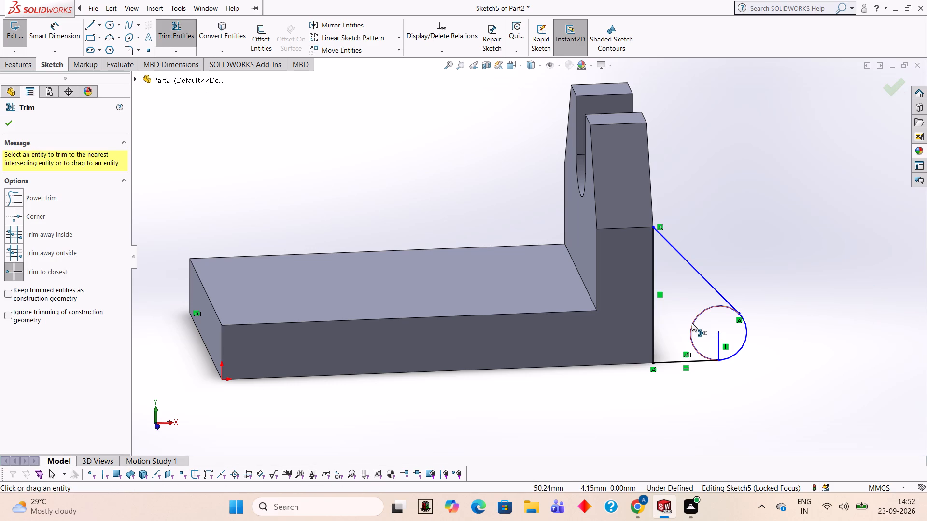
left_click(692, 323)
left_click(716, 343)
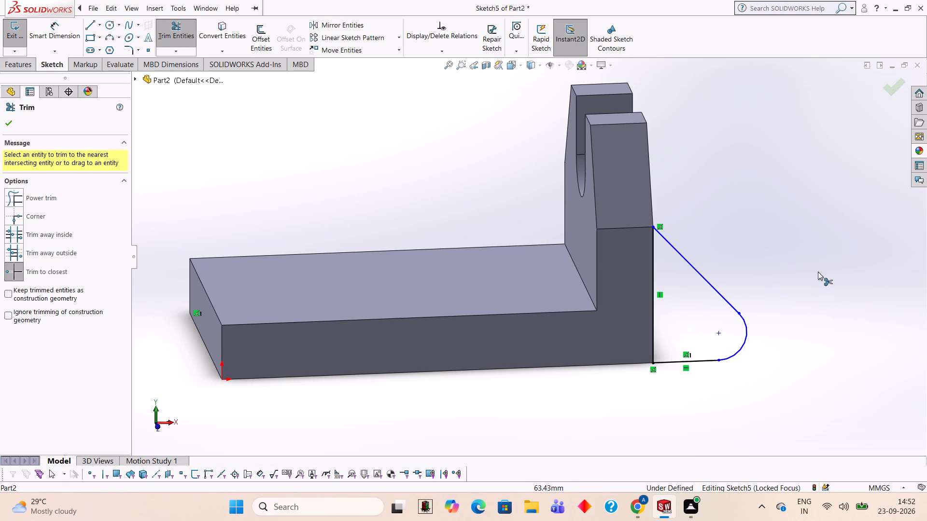
Extrude the closed round-ended profile 5 mm blind in the reversed direction, across the wall's outer face, with Merge result on.
middle_click_drag(798, 270, 769, 270)
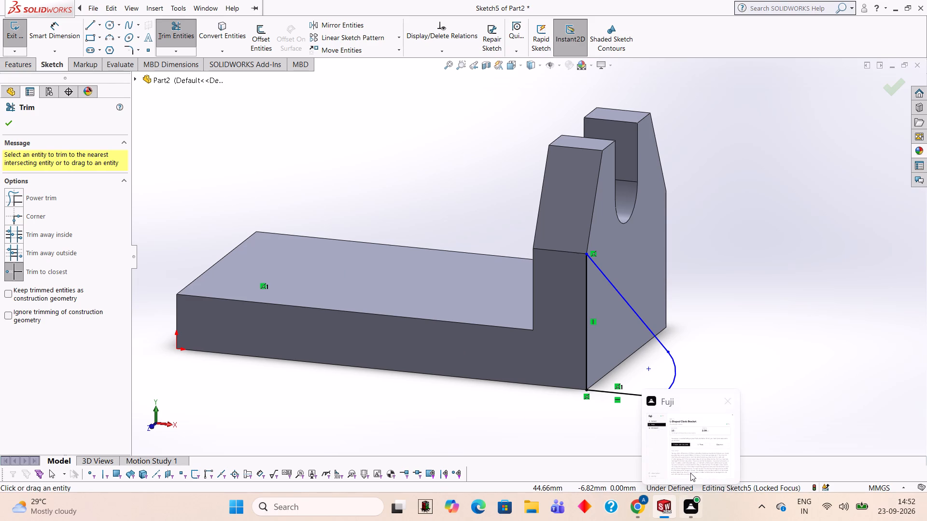
left_click(27, 61)
left_click(28, 53)
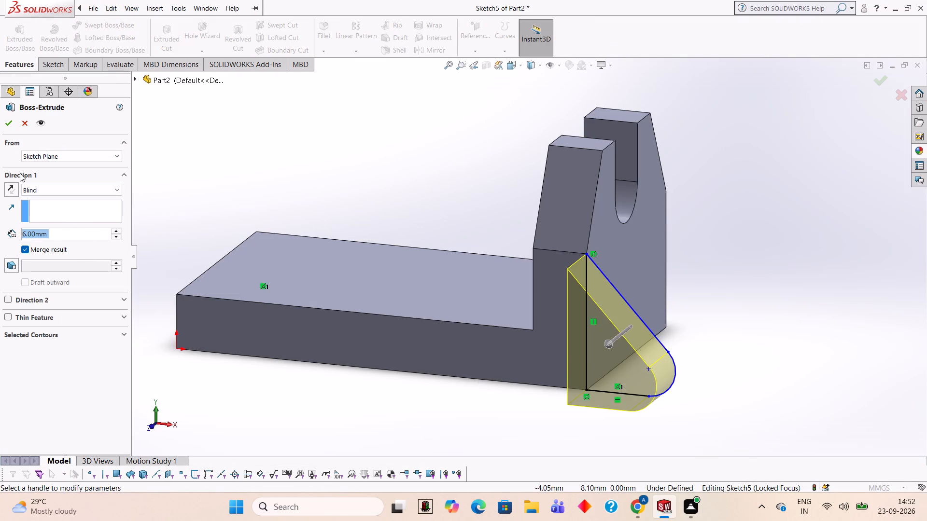
key("5")
key("Return")
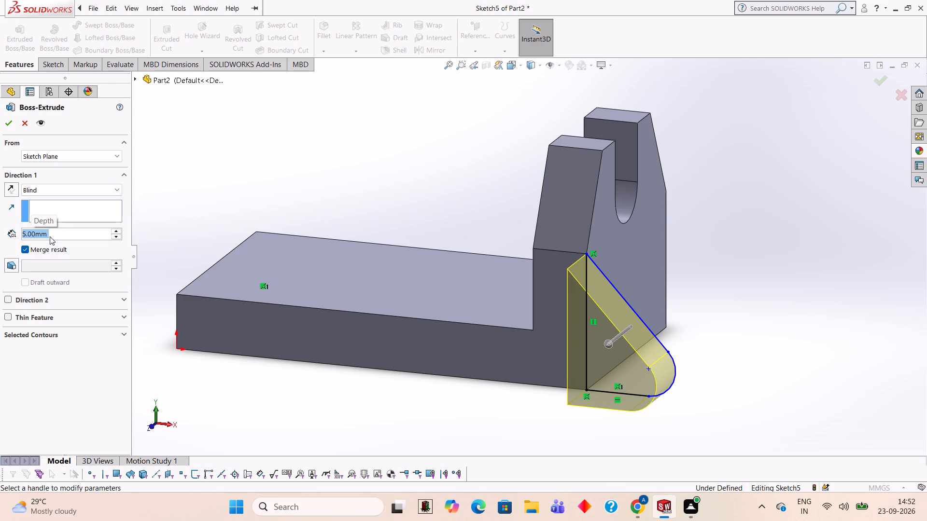
left_click(6, 186)
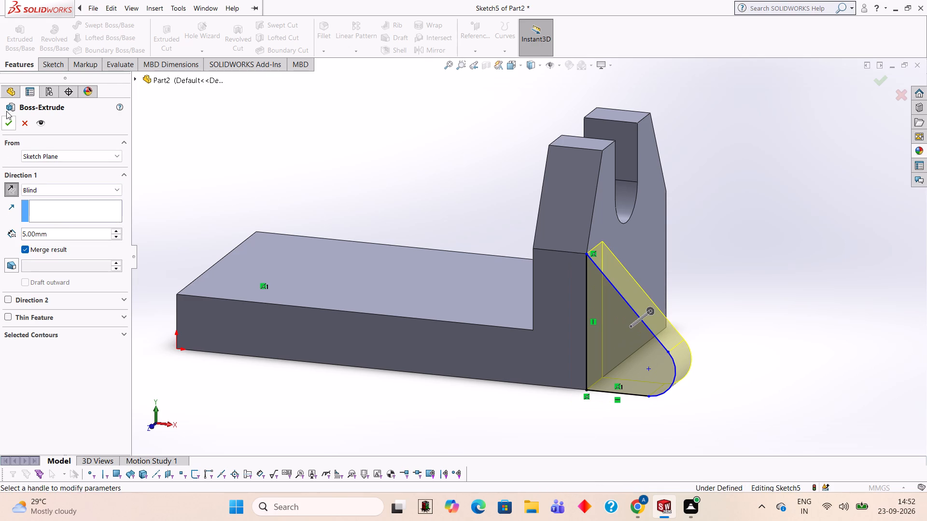
left_click(11, 117)
left_click(748, 152)
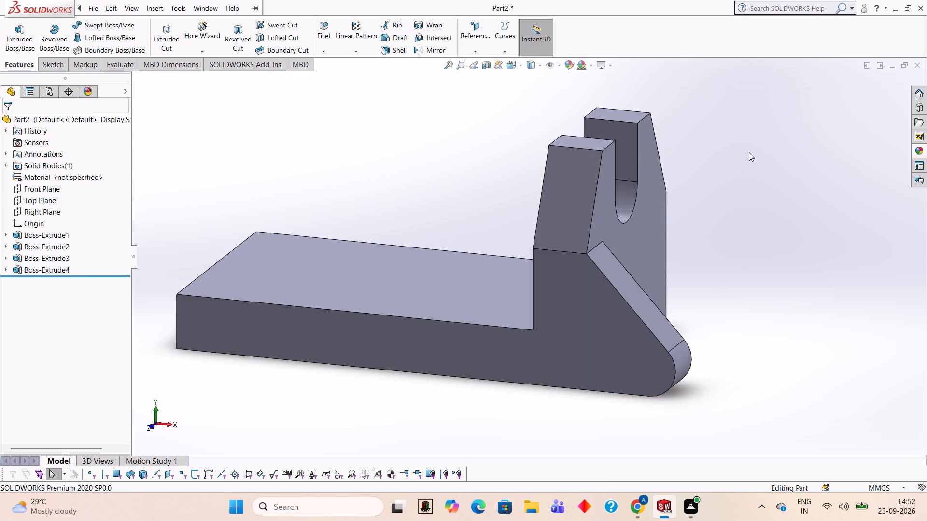
Start a new sketch on the part's side face that includes the round-ended extension, and view it face-on.
scroll(746, 153, "up", 1)
middle_click_drag(746, 153, 766, 152)
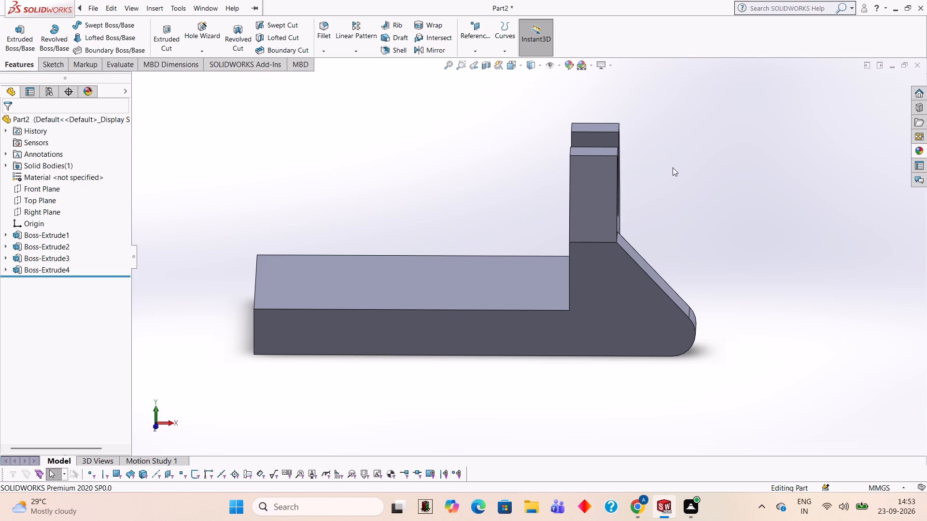
middle_click_drag(688, 171, 654, 174)
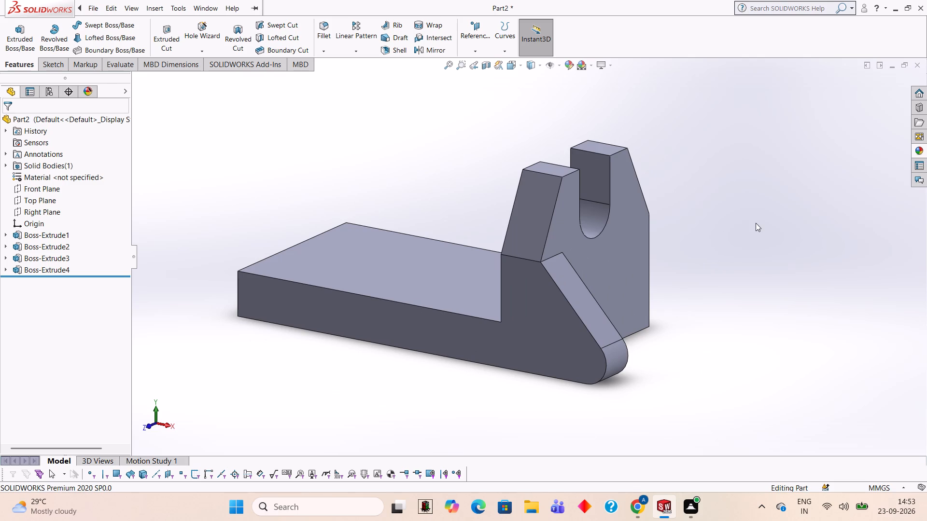
middle_click_drag(732, 232, 762, 230)
left_click(627, 313)
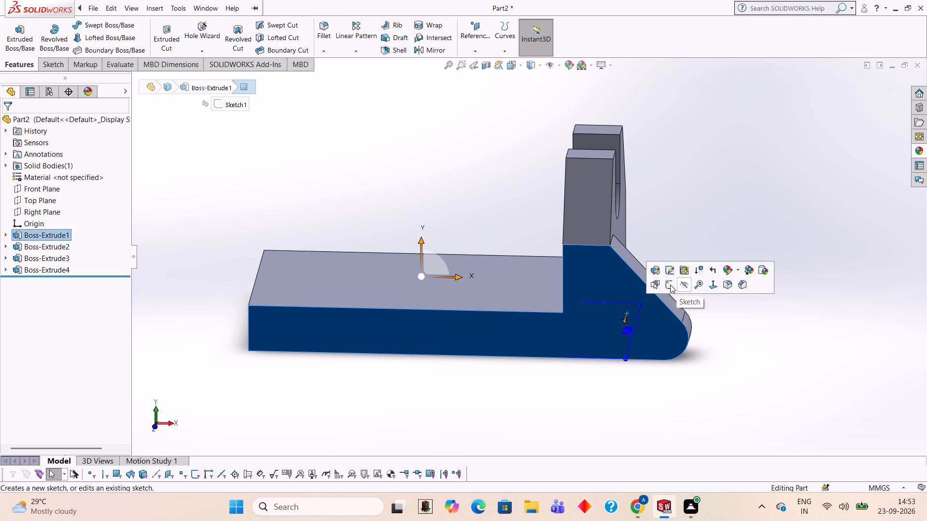
left_click(670, 285)
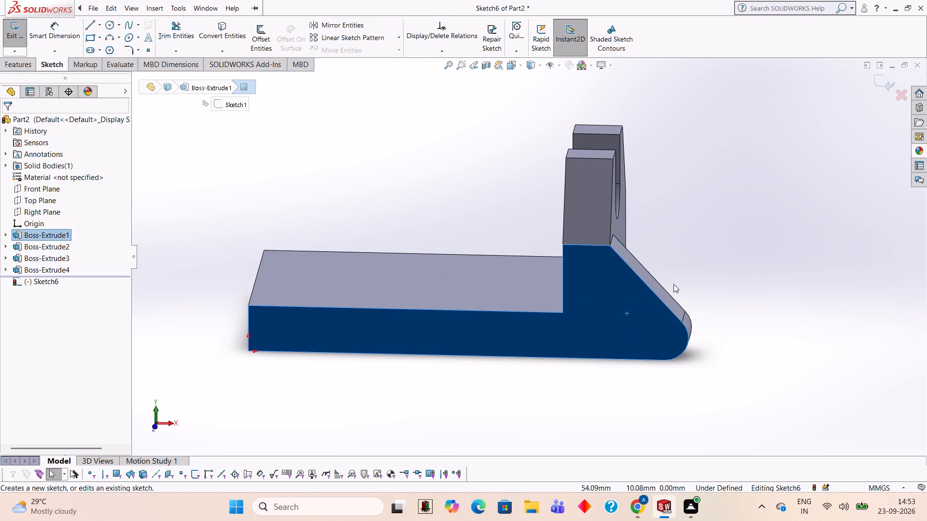
key("ctrl+8")
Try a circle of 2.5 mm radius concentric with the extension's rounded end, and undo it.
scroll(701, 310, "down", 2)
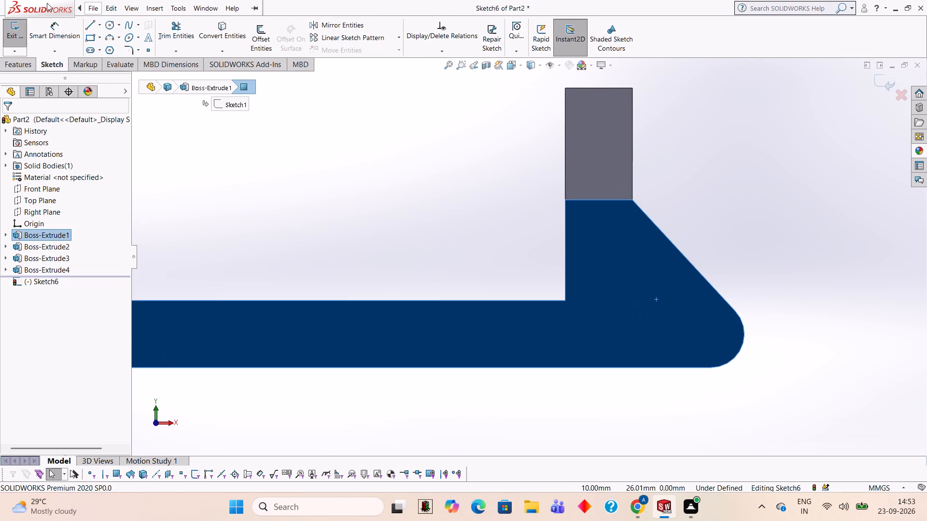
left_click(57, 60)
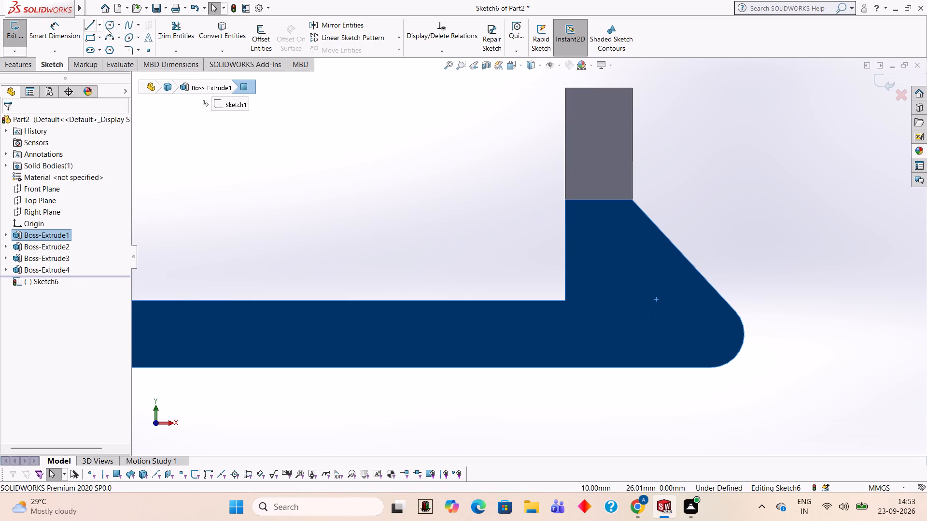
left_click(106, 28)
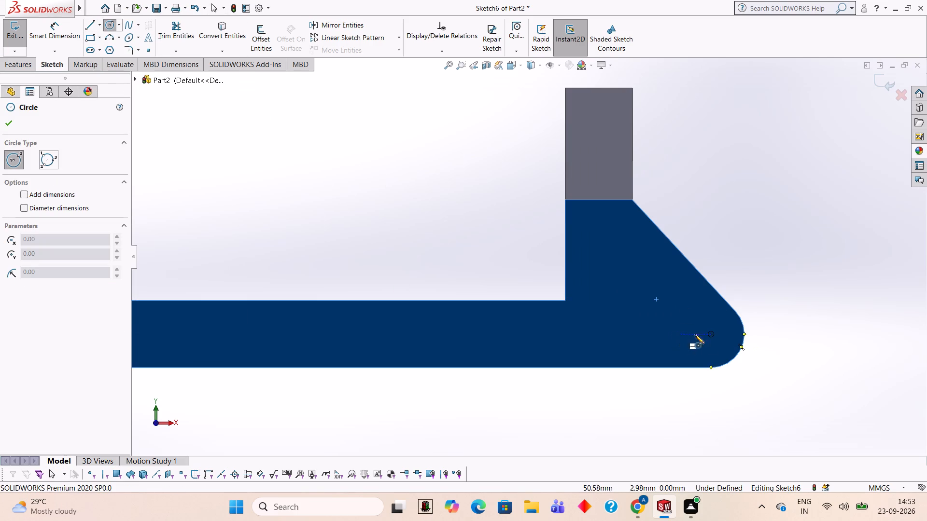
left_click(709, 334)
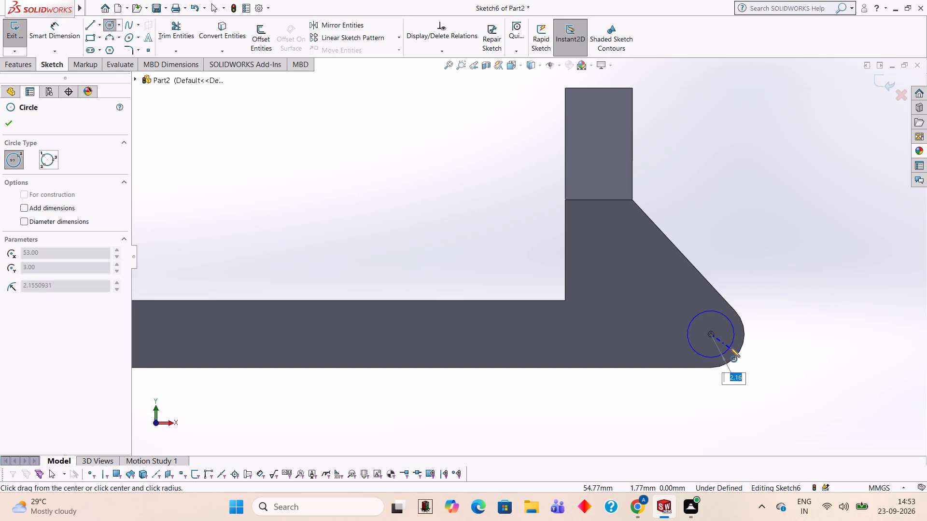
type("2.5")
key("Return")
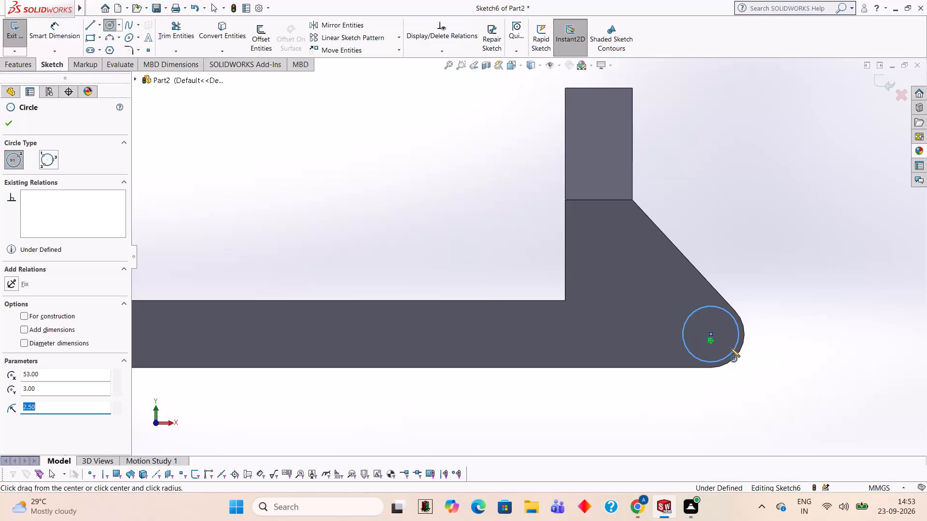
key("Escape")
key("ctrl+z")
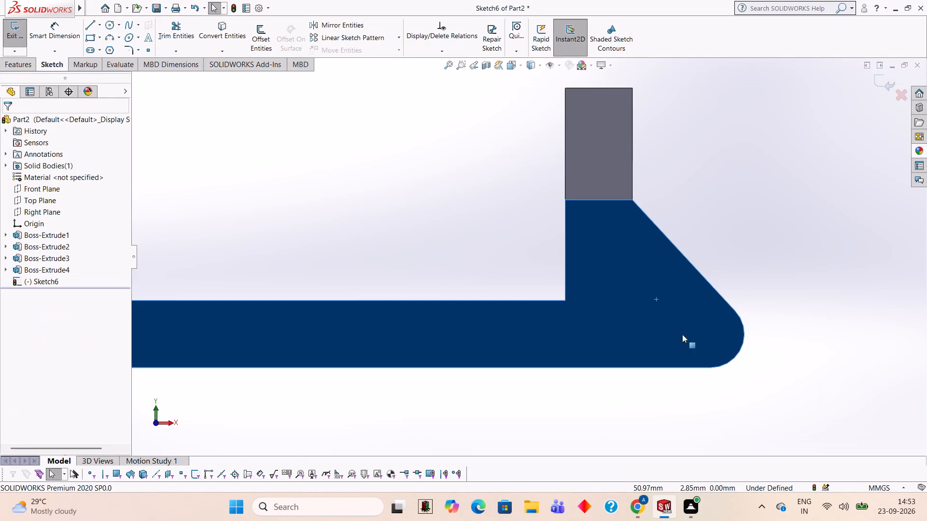
Set the Circle tool to add dimensions and use diameter dimensions.
left_click(108, 23)
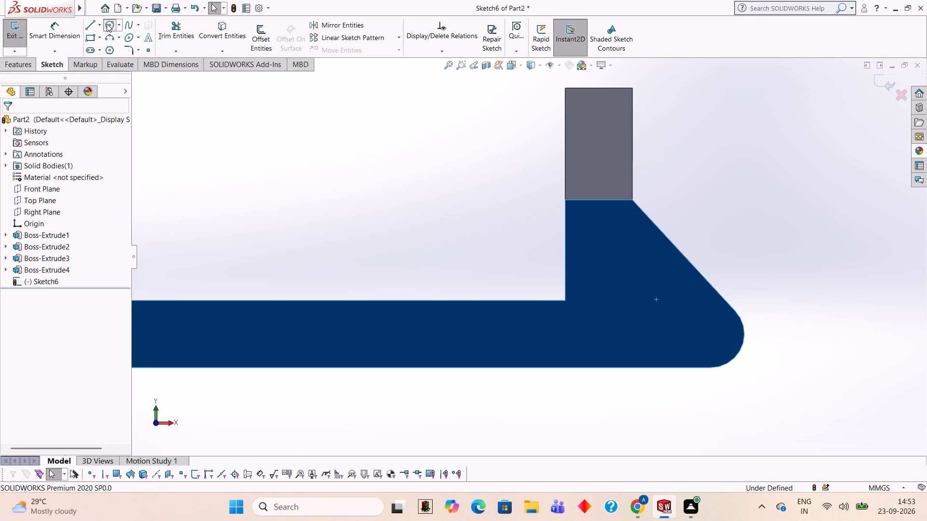
left_click(24, 194)
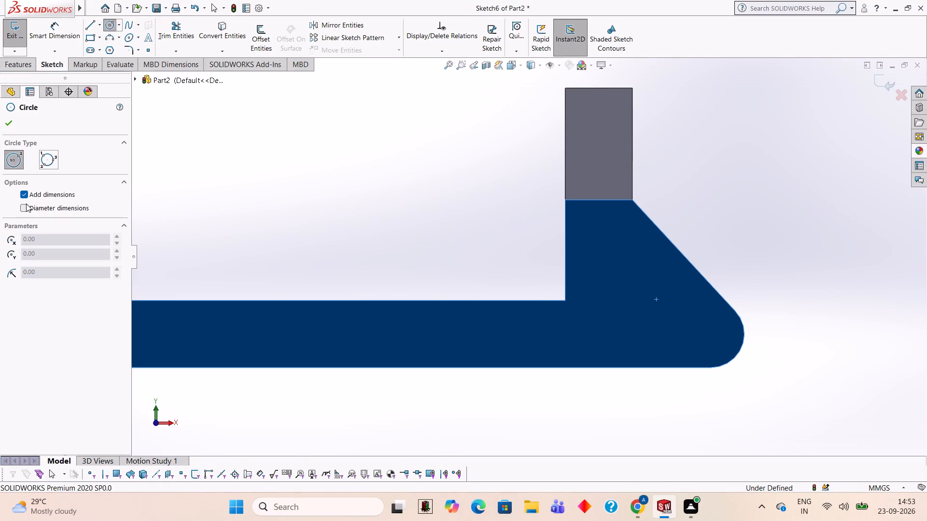
left_click(26, 206)
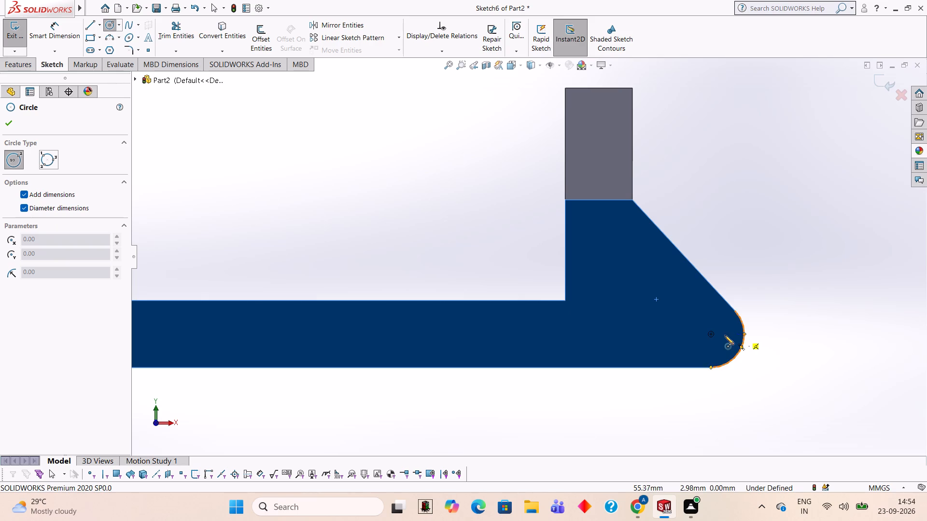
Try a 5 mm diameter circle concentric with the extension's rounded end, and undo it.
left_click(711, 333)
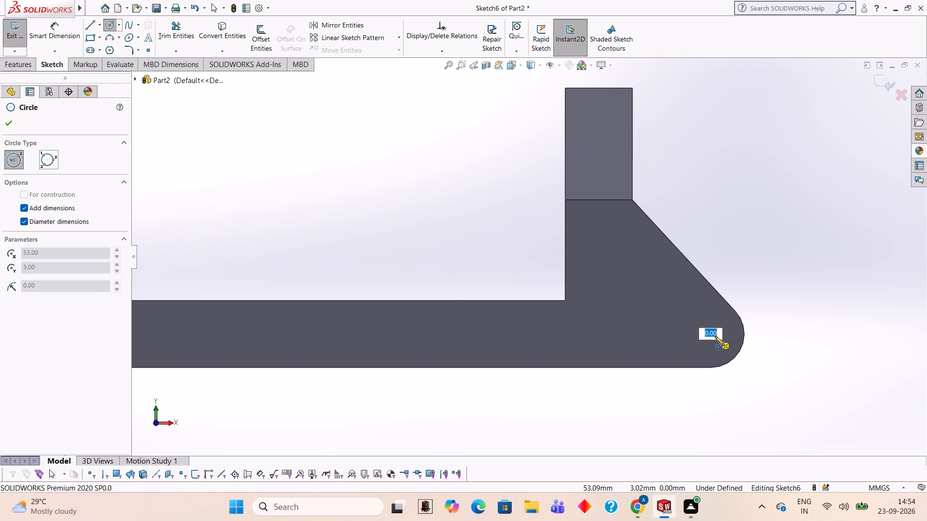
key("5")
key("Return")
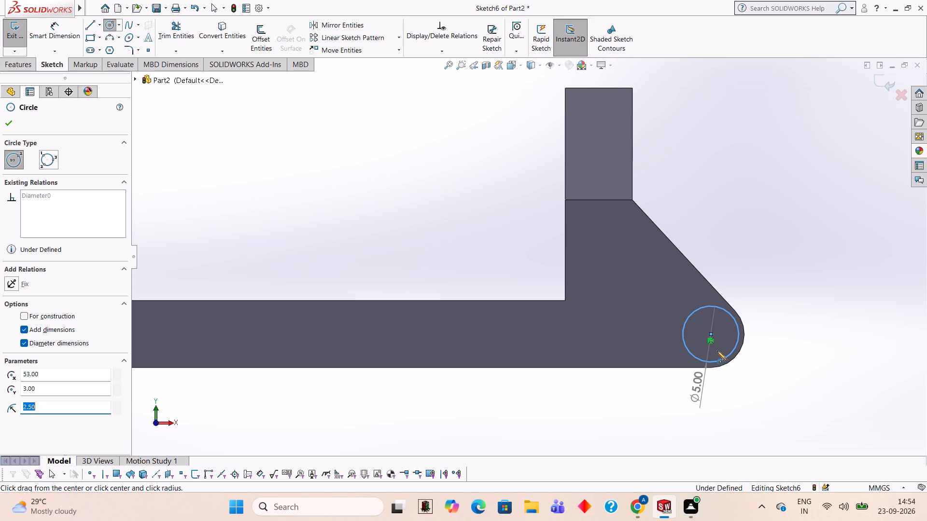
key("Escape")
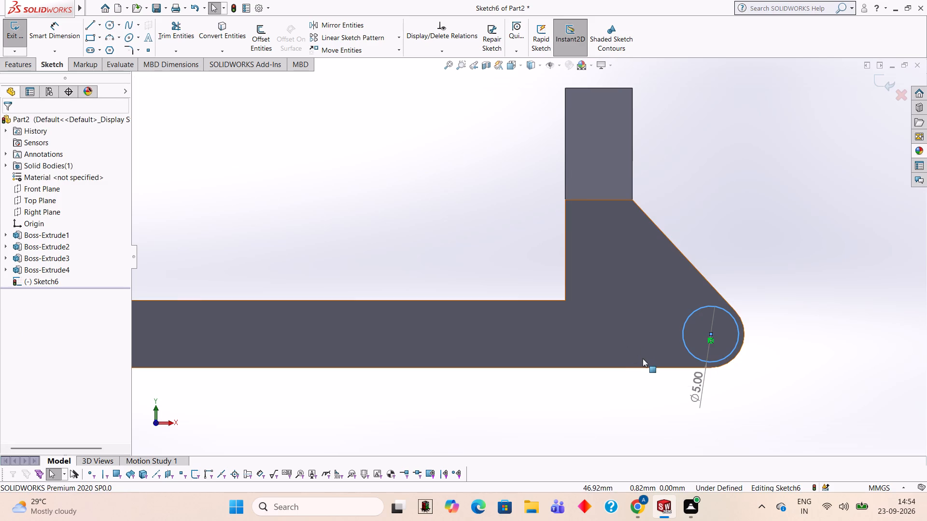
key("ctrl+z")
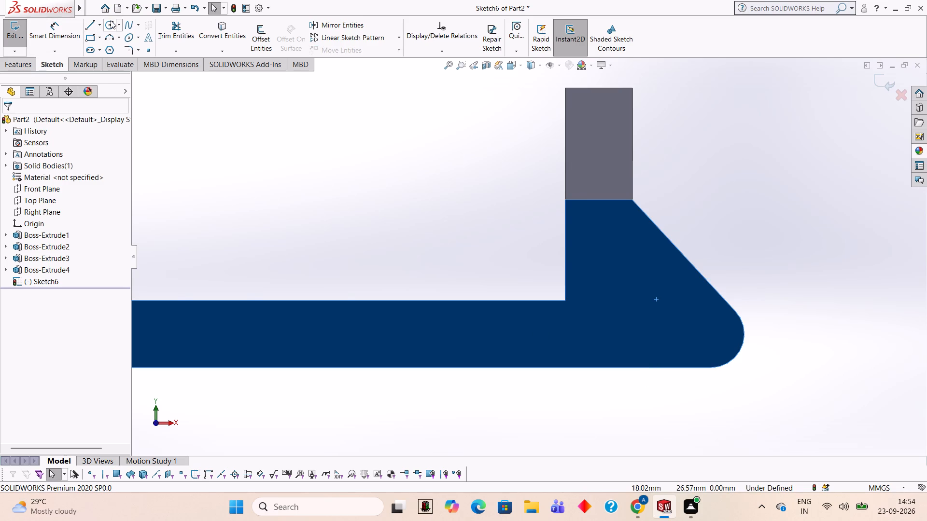
Sketch a 2.5 mm diameter circle concentric with the extension's rounded end.
left_click(111, 20)
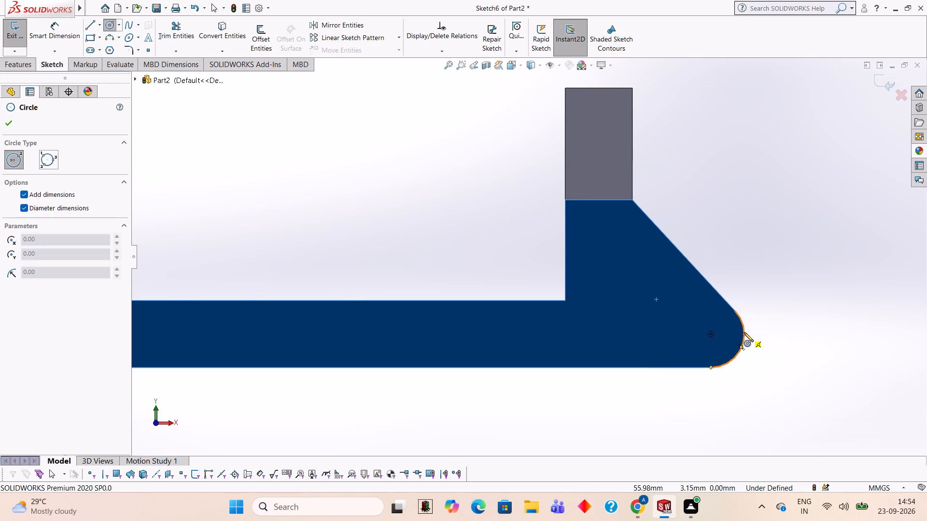
left_click(709, 333)
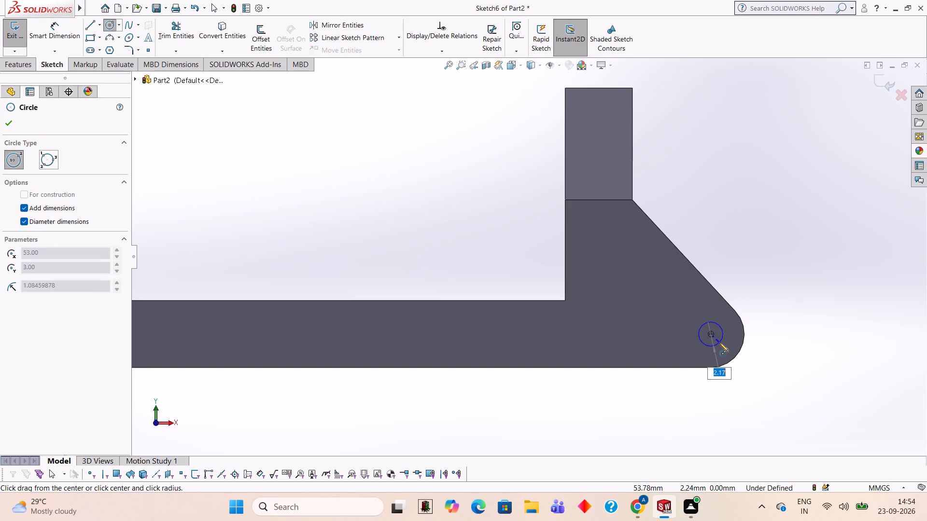
type("2.5")
key("Return")
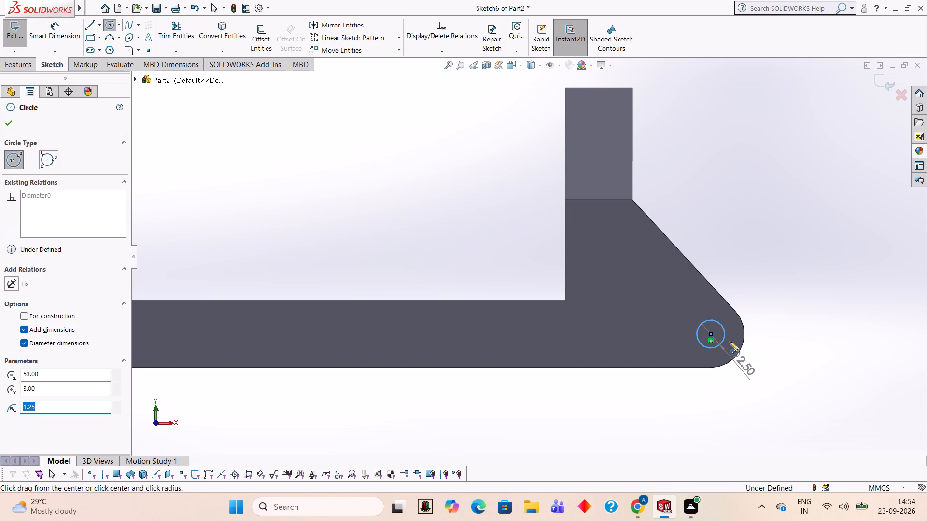
key("Escape")
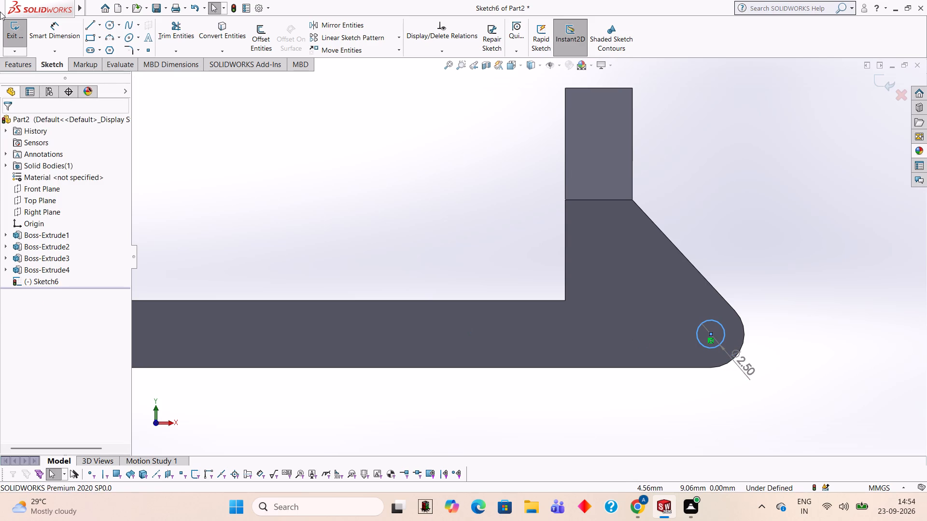
Cut-extrude the circle 5 mm blind through the round-ended extension.
left_click(20, 60)
left_click(169, 27)
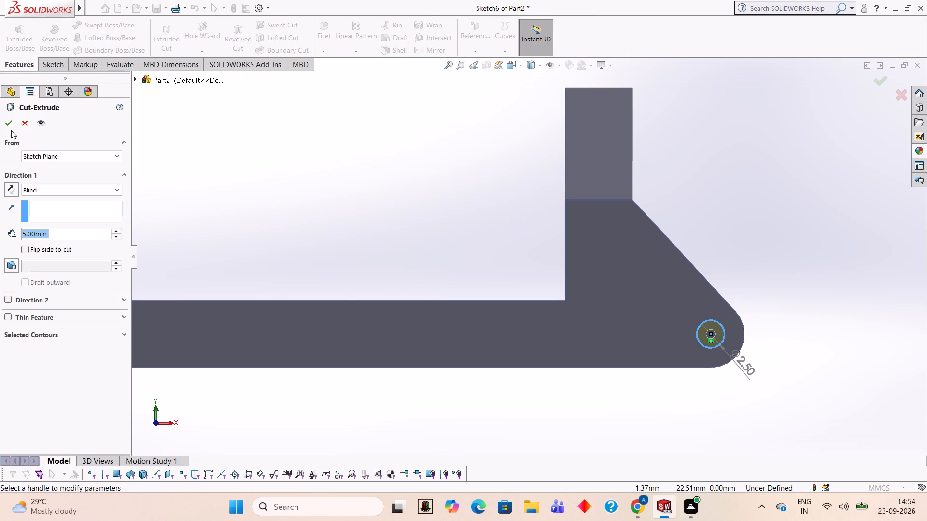
left_click(10, 127)
left_click_drag(266, 192, 270, 192)
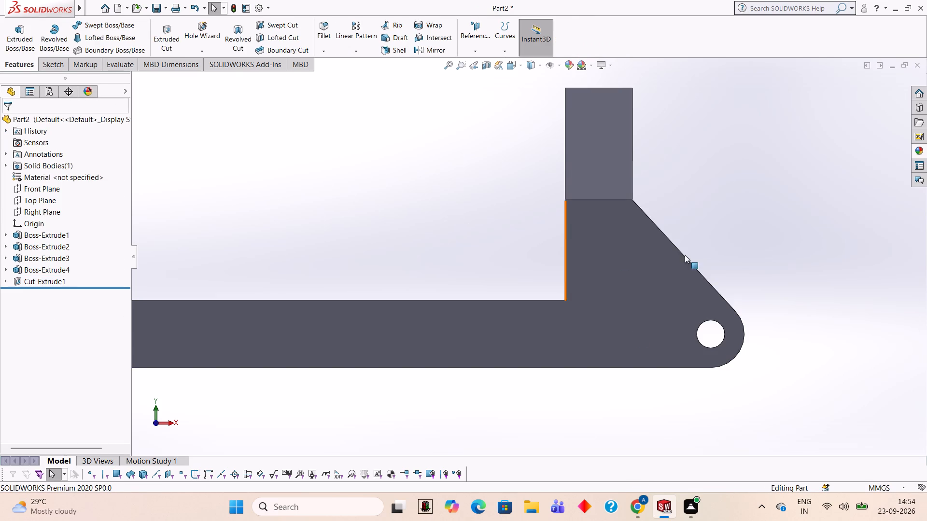
Start a new sketch on the L-shaped side face opposite the extension, and view it face-on.
middle_click_drag(787, 248, 742, 286)
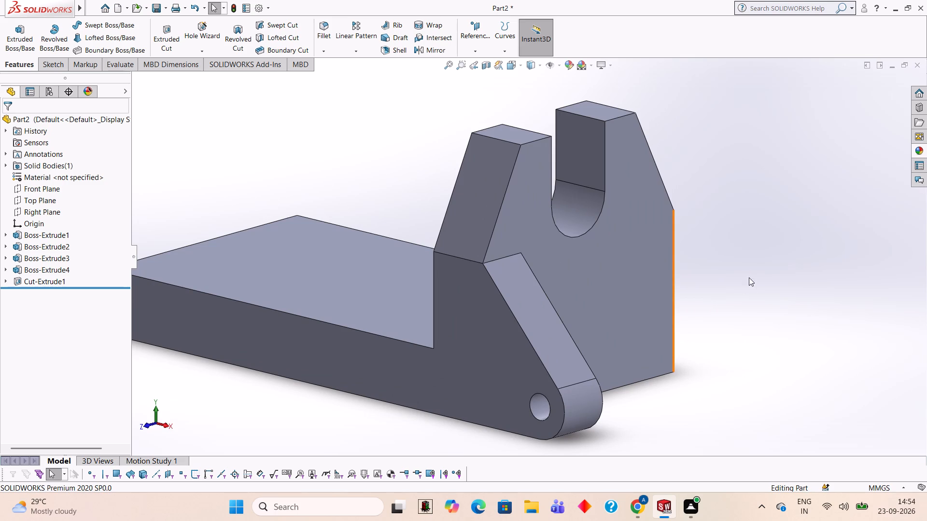
middle_click_drag(786, 249, 638, 246)
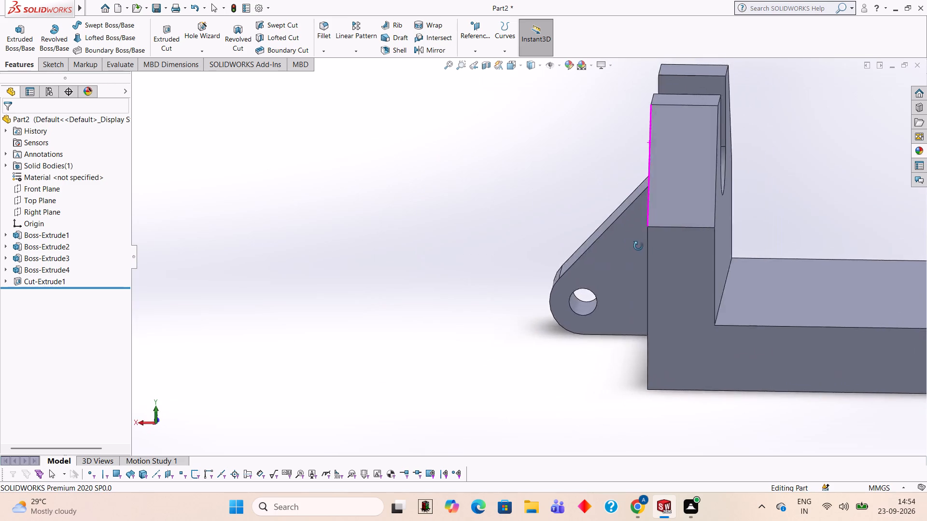
middle_click_drag(638, 246, 618, 210)
left_click(664, 282)
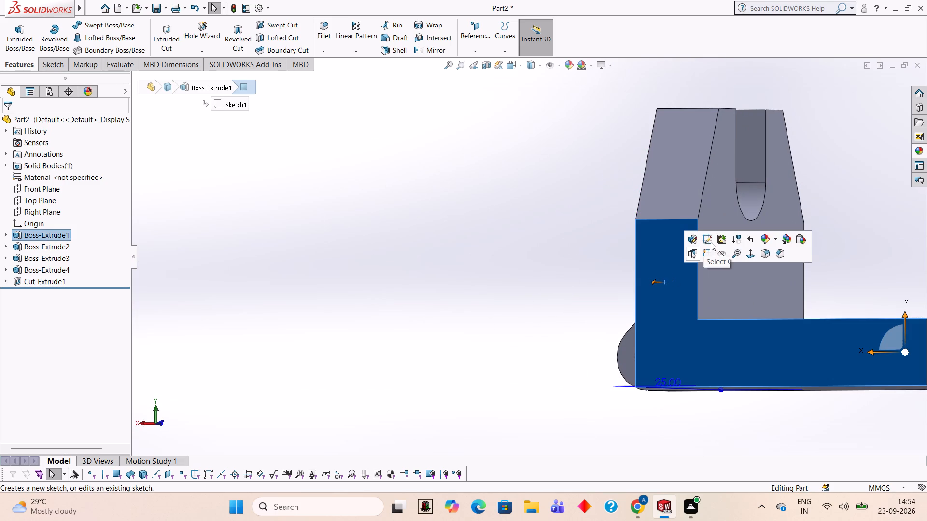
left_click(710, 249)
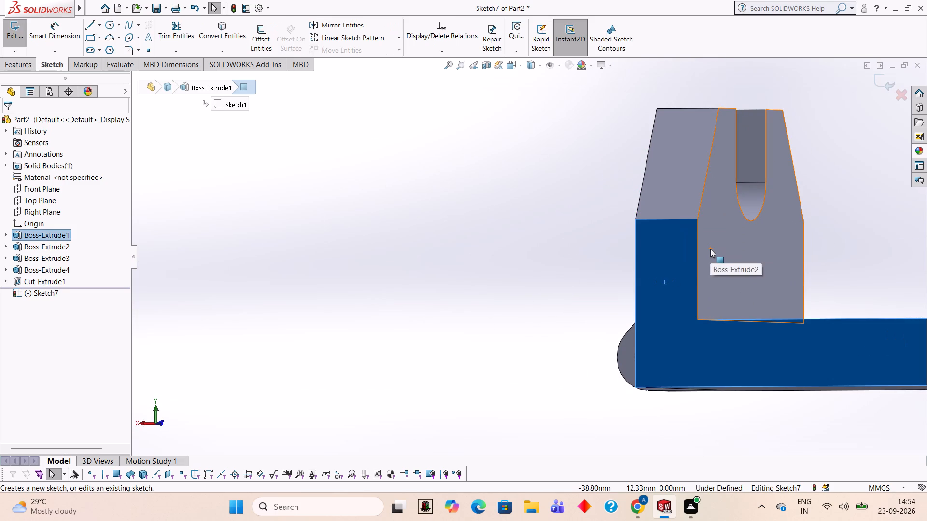
key("ctrl+8")
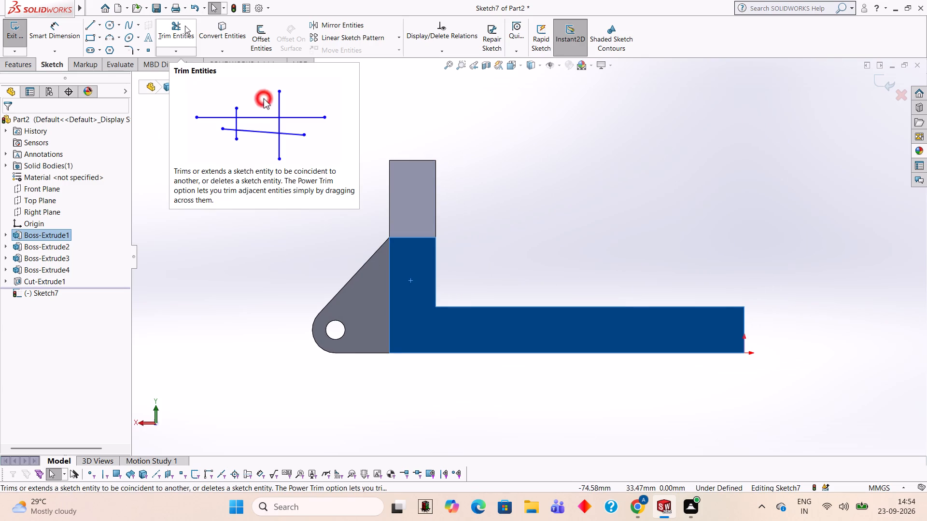
Draw a 7 mm horizontal line from the wall's bottom outer corner to the lower end of the extension's rounded edge.
left_click(91, 25)
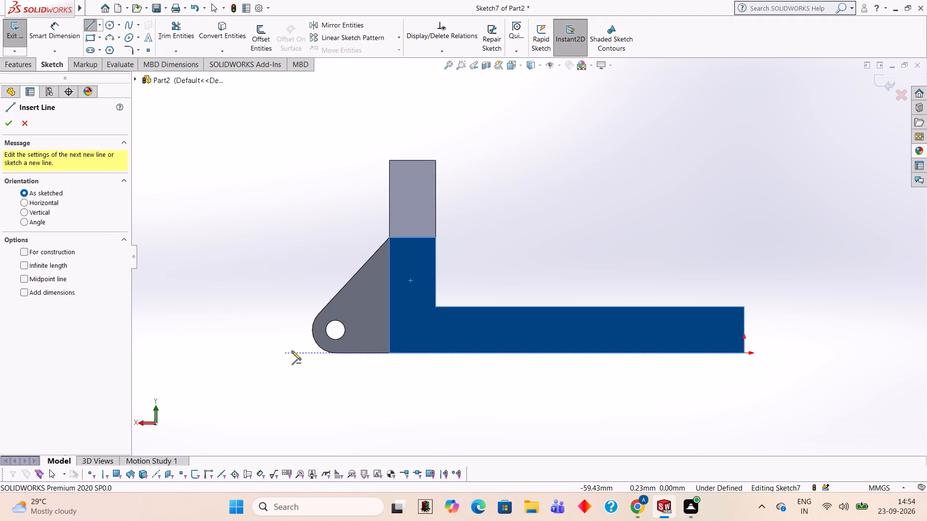
left_click(389, 353)
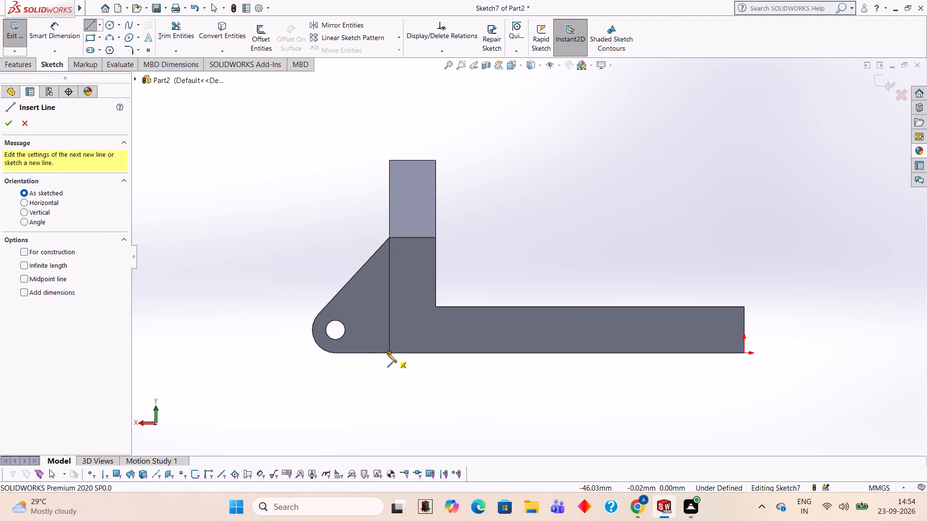
left_click(335, 353)
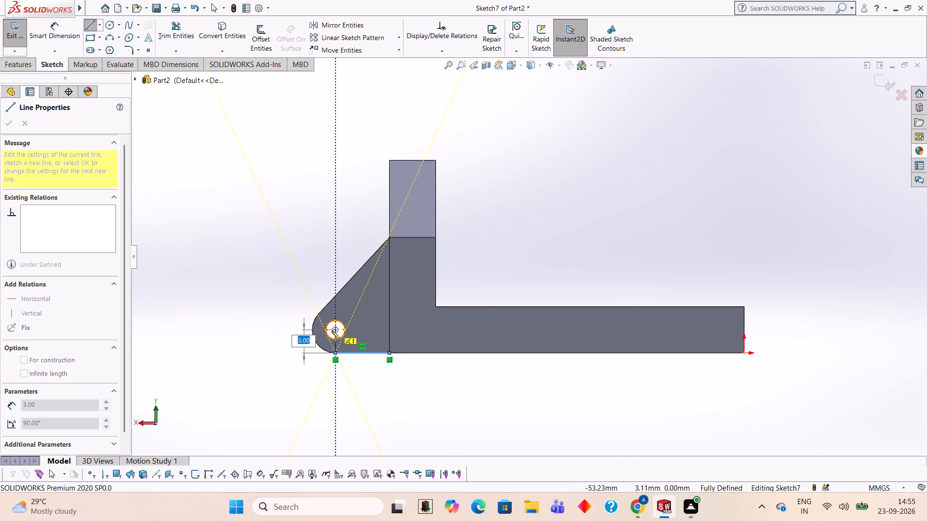
key("Escape")
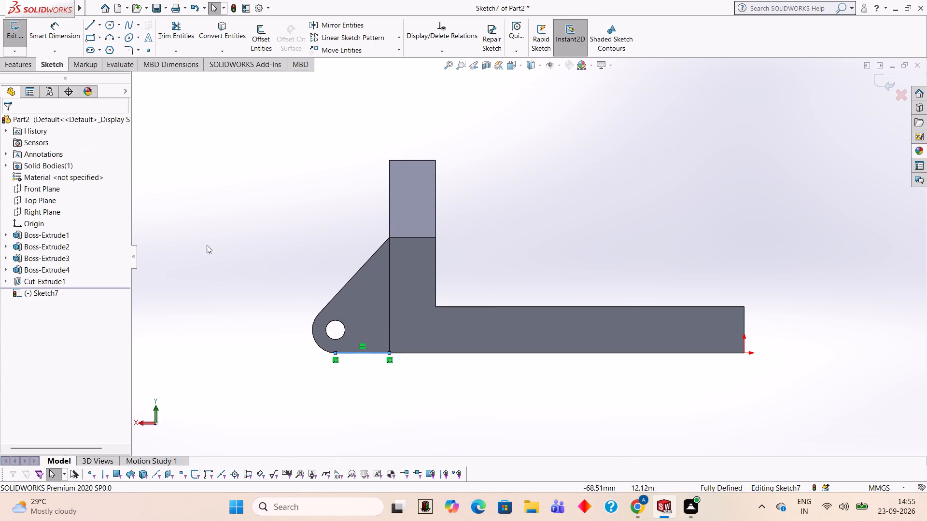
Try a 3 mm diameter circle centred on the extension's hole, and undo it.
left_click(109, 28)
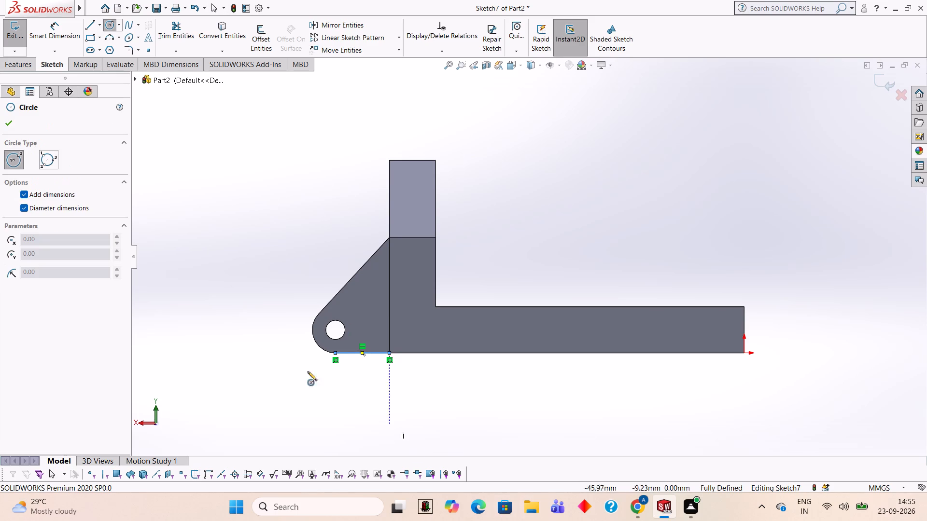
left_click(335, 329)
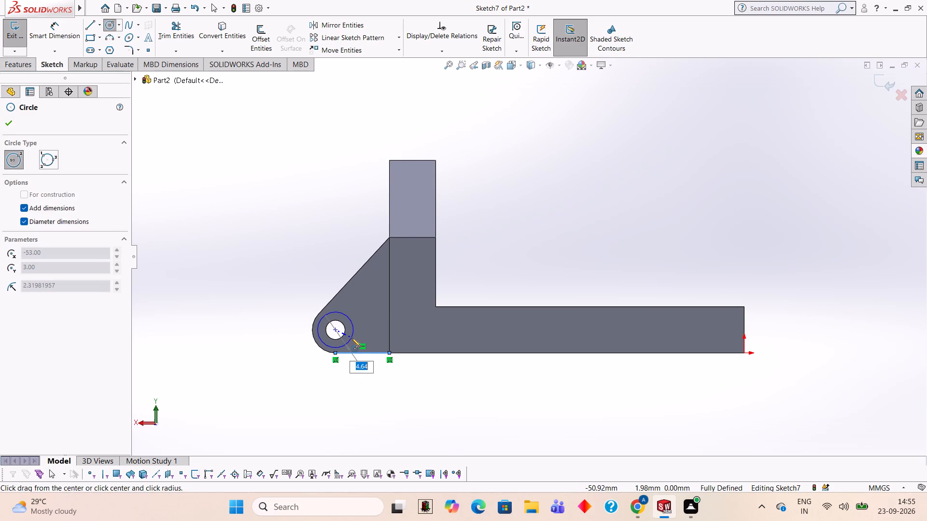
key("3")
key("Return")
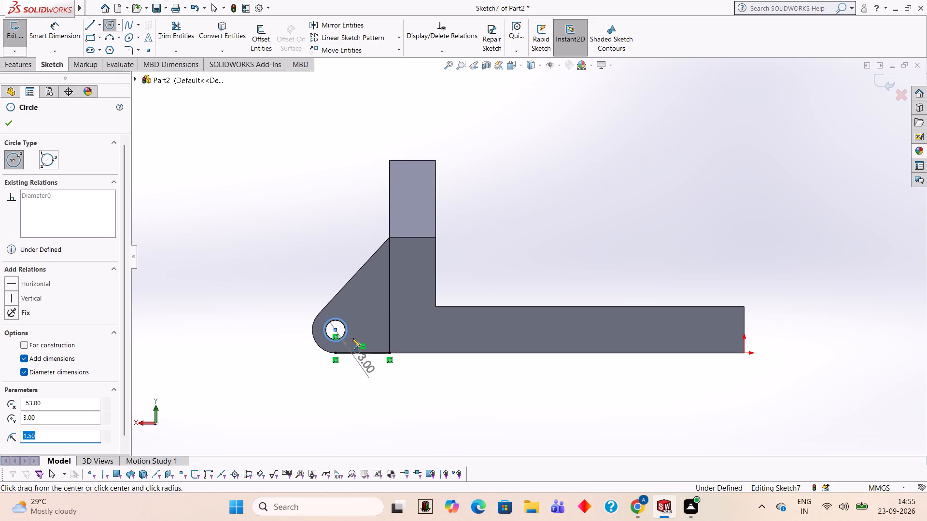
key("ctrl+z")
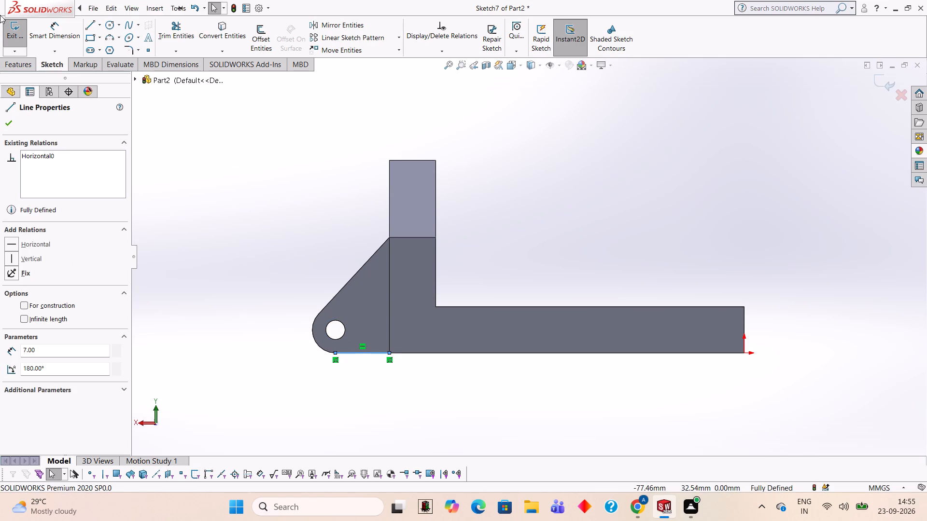
Sketch a 6 mm diameter circle centred on the extension's hole.
left_click(105, 29)
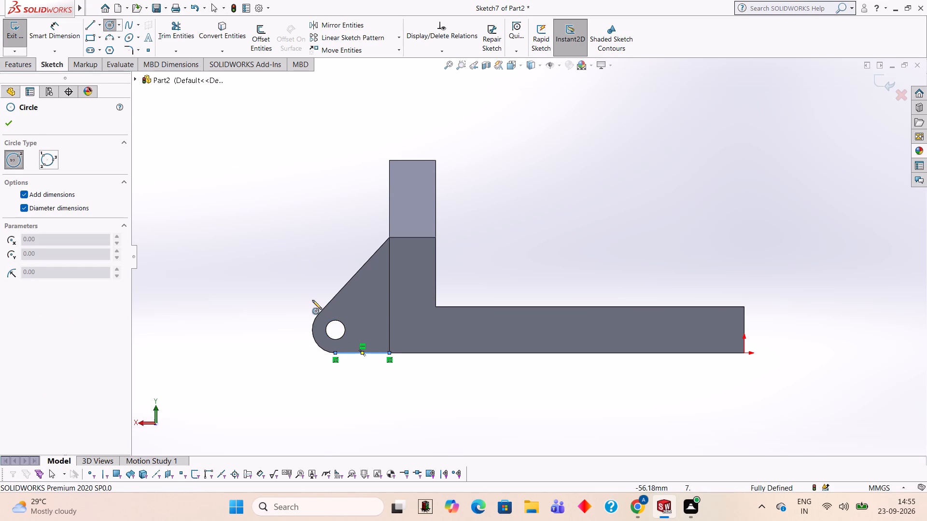
left_click(334, 329)
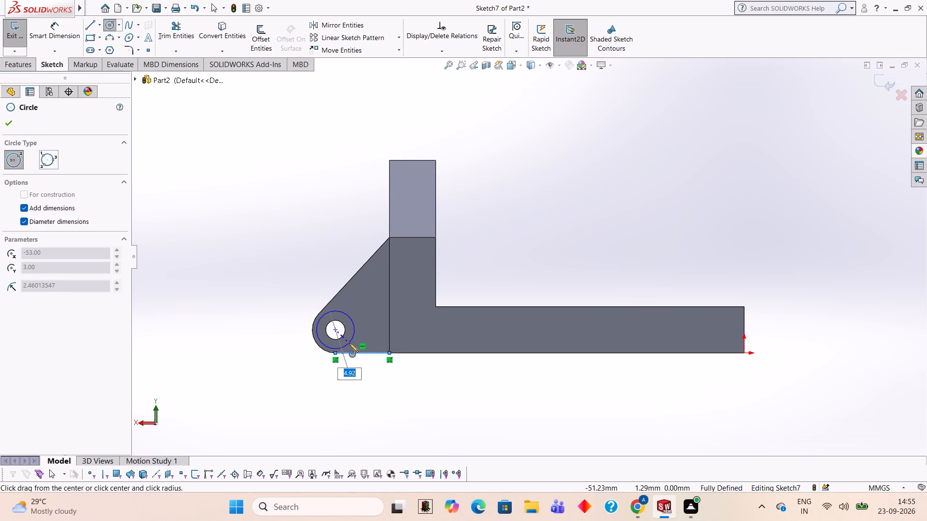
key("6")
key("Return")
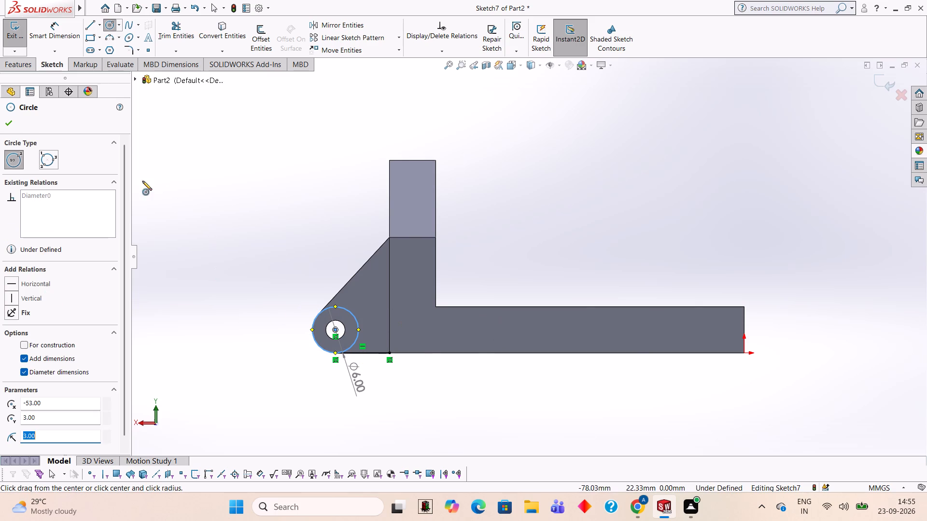
Draw a sloped line about 13.5 mm long from the side face's upper outer corner to the circle, along the extension's sloped edge.
left_click(92, 26)
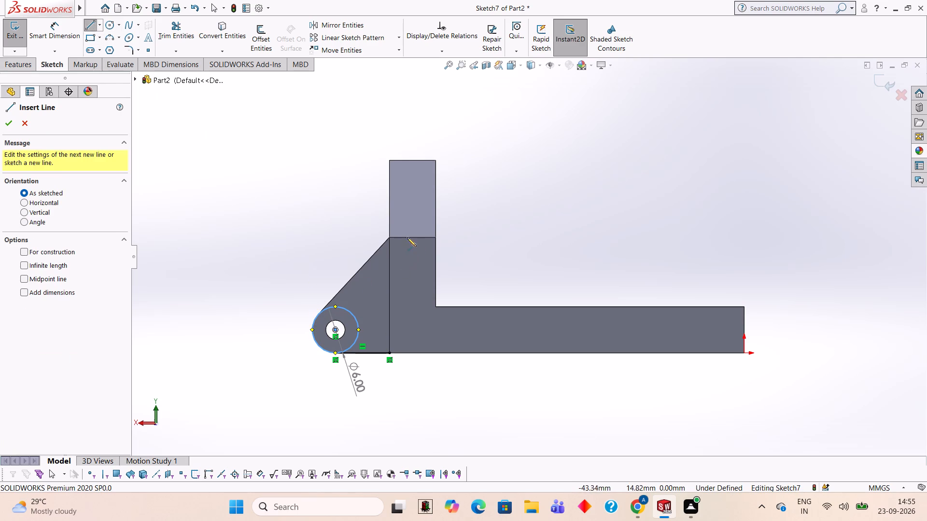
left_click(388, 236)
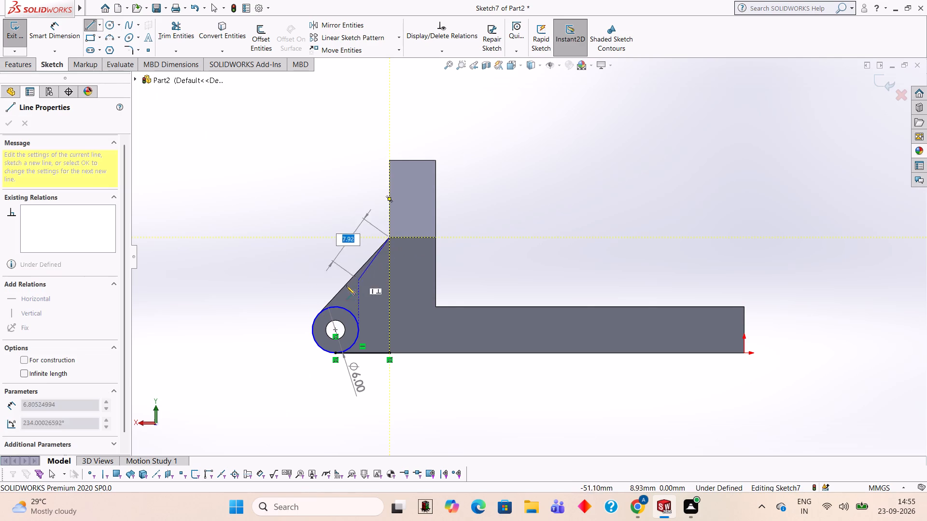
left_click(317, 312)
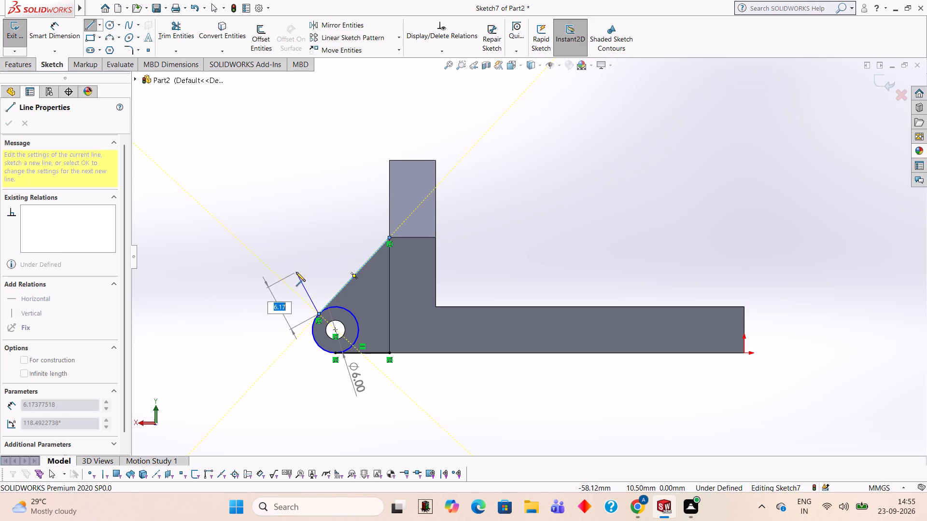
Trim away the circle's inner arc between the sloped and horizontal lines, using Trim to closest.
left_click(175, 25)
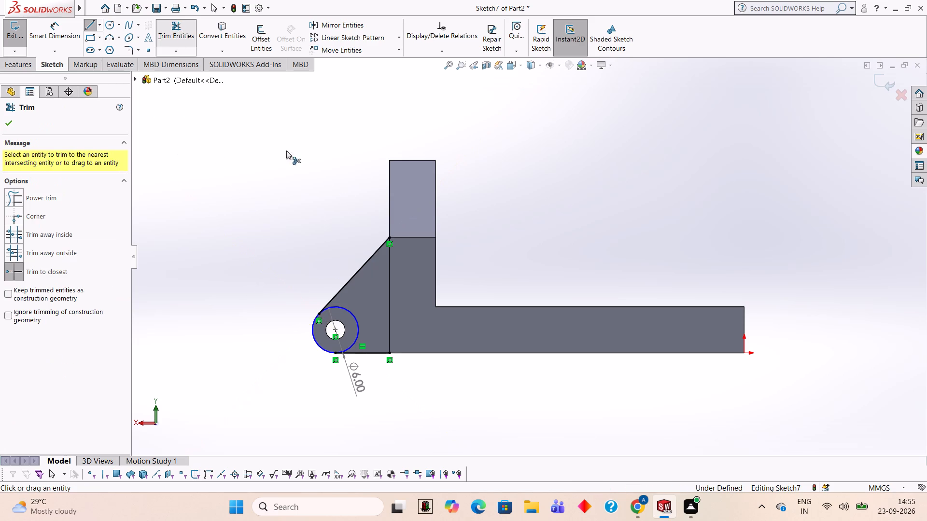
left_click(353, 314)
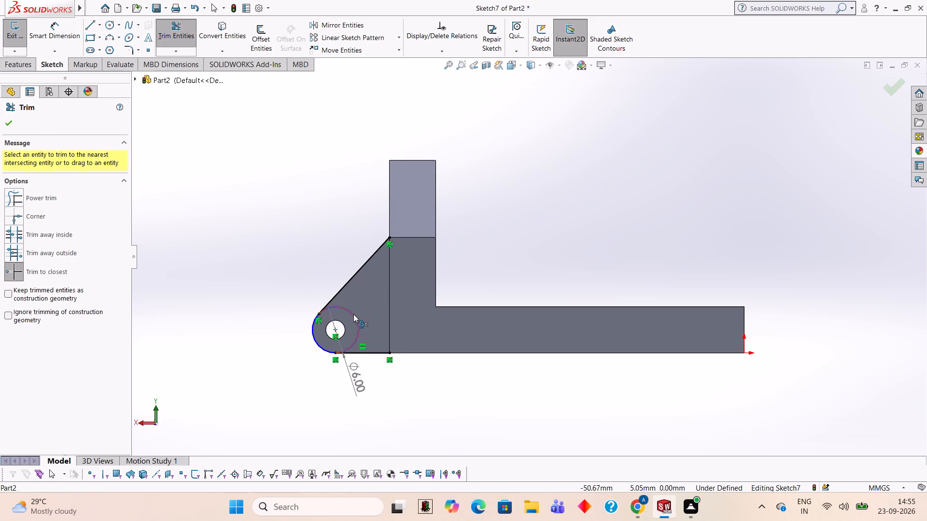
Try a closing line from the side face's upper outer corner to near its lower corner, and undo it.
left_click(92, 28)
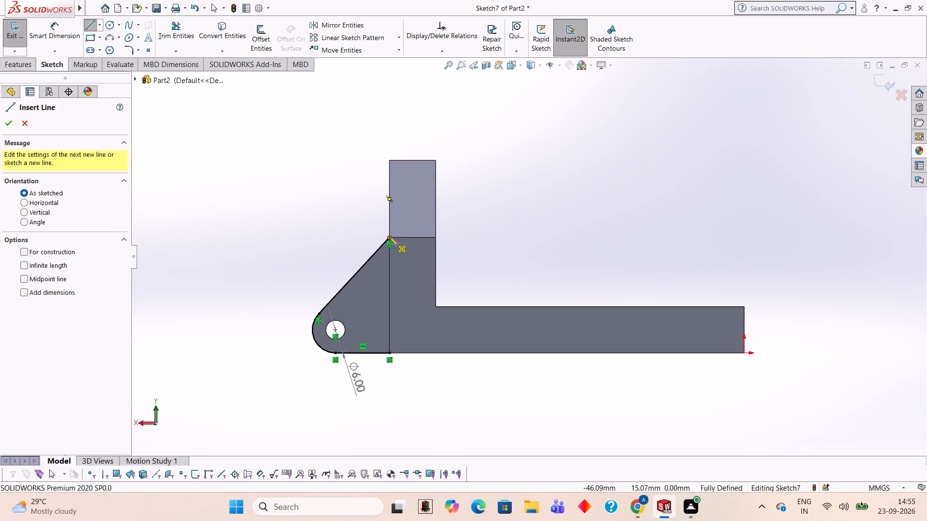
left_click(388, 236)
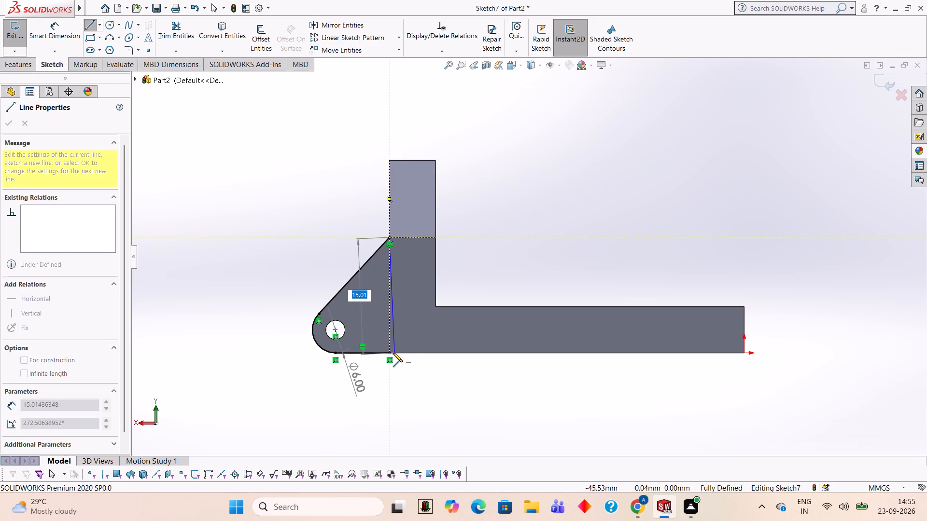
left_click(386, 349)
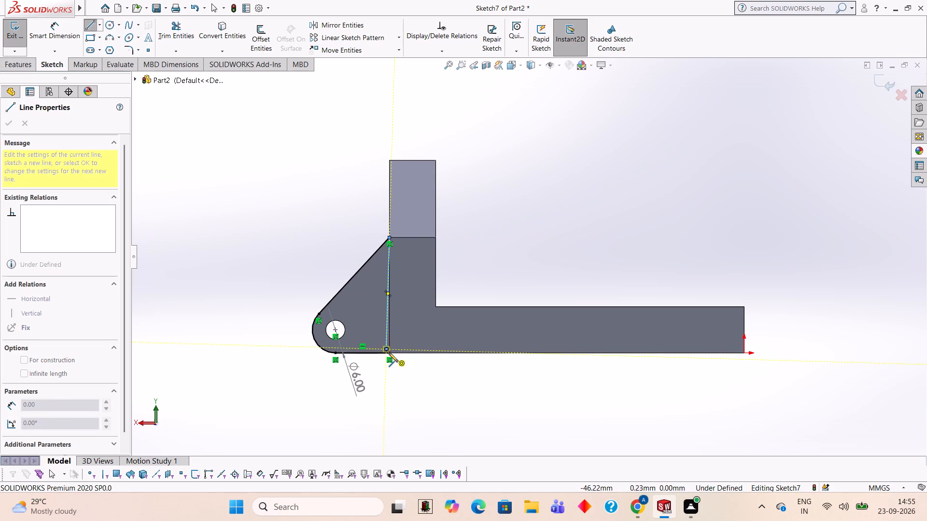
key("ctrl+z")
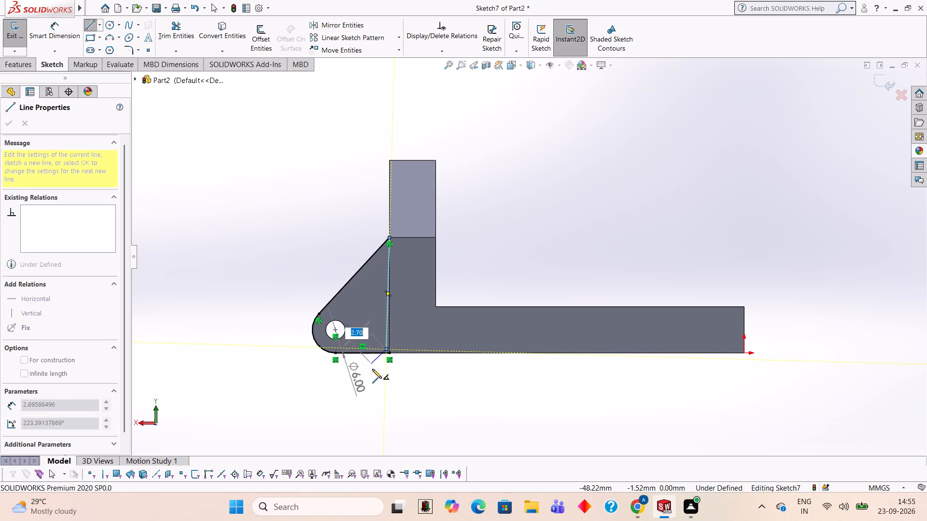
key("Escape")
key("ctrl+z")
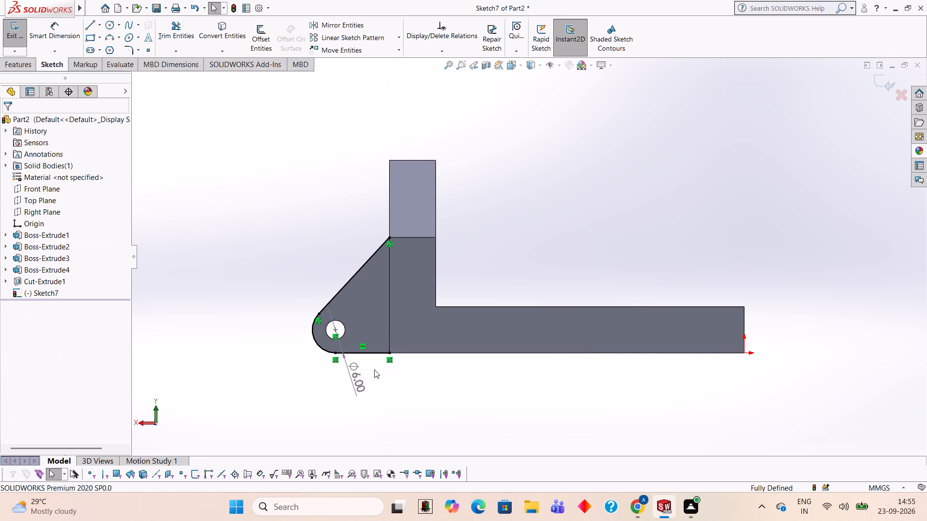
Close the extension profile with a vertical 15 mm line from the side face's upper outer corner to its lower corner.
left_click(95, 23)
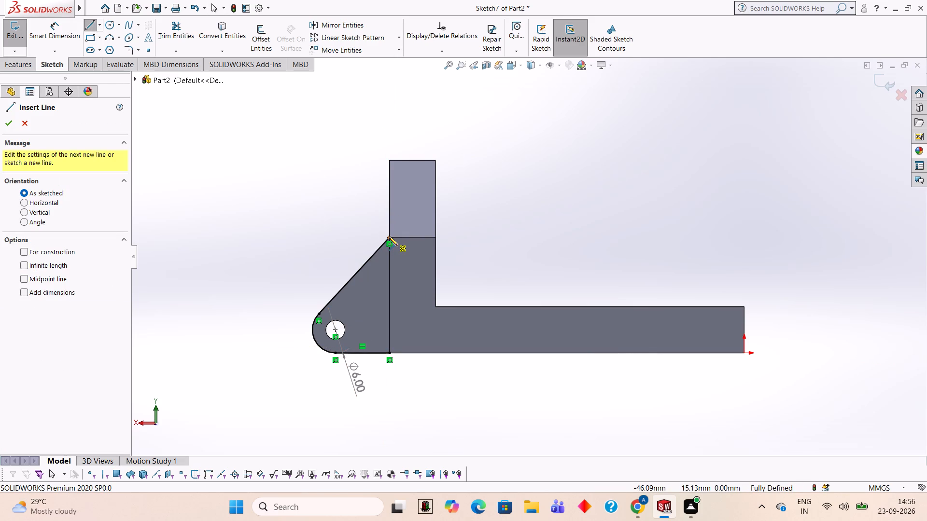
left_click(389, 236)
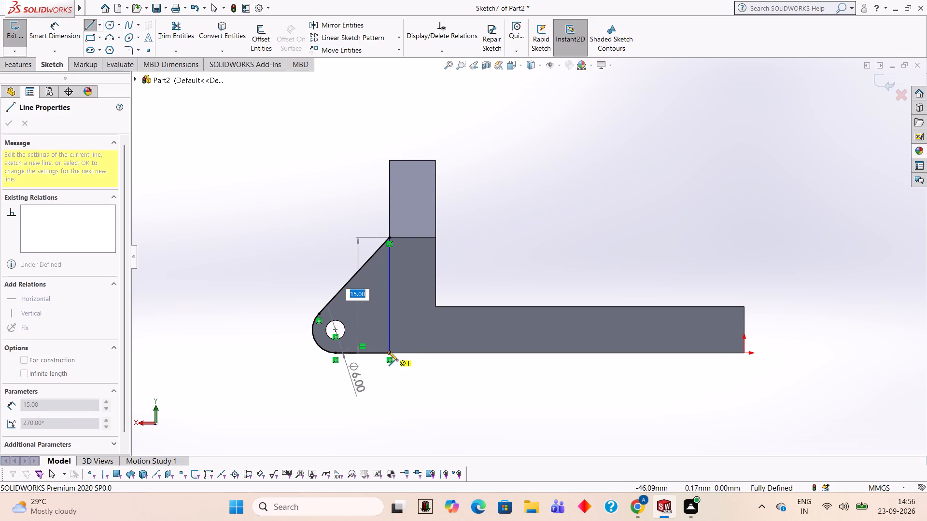
left_click(389, 352)
key("Escape")
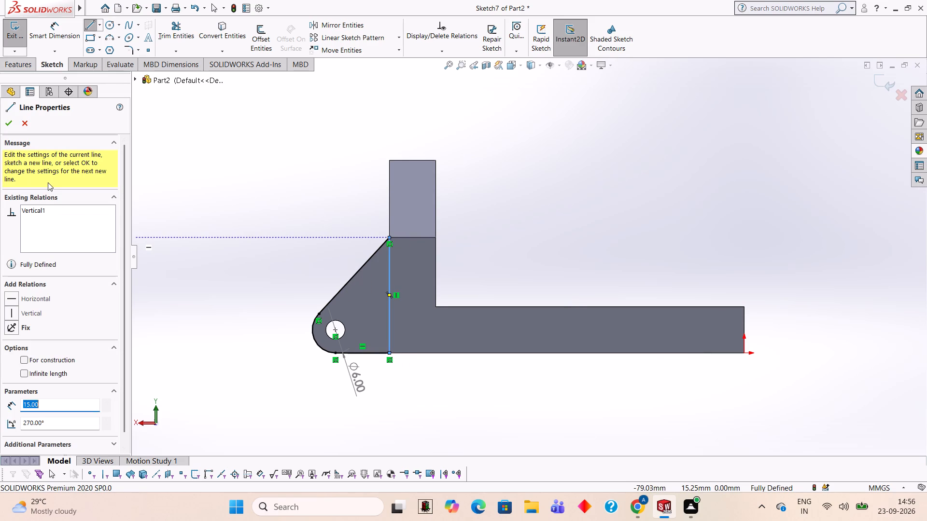
Extrude the closed profile 5 mm blind with the direction reversed toward the opposite extension, merging the result.
left_click(14, 62)
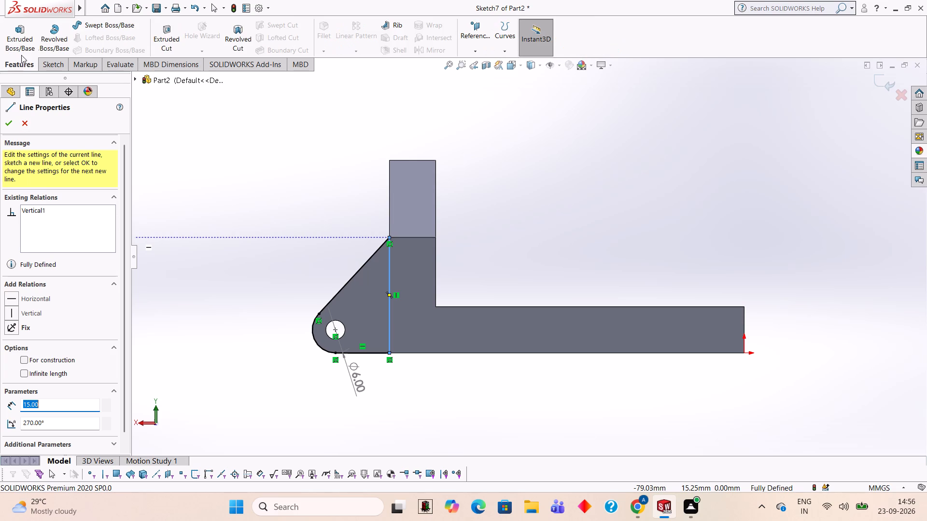
middle_click_drag(517, 142, 566, 182)
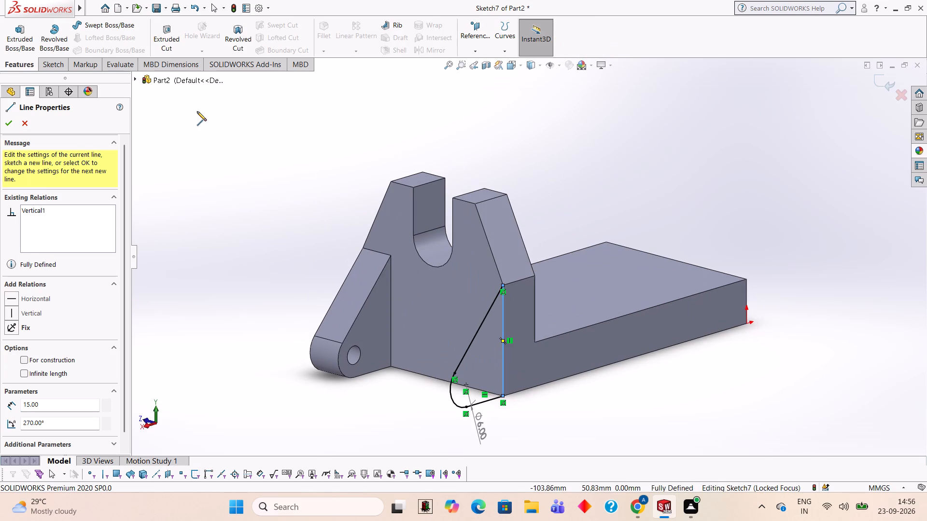
left_click(9, 34)
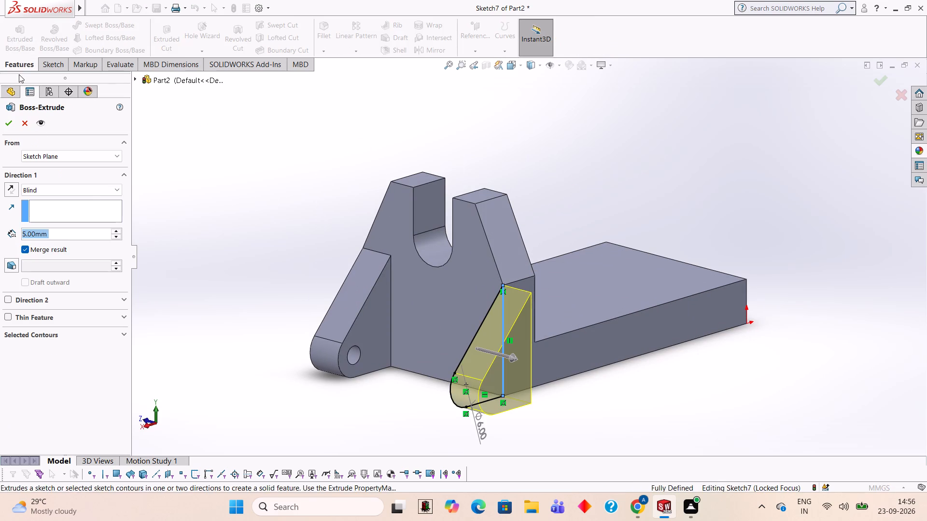
left_click(9, 189)
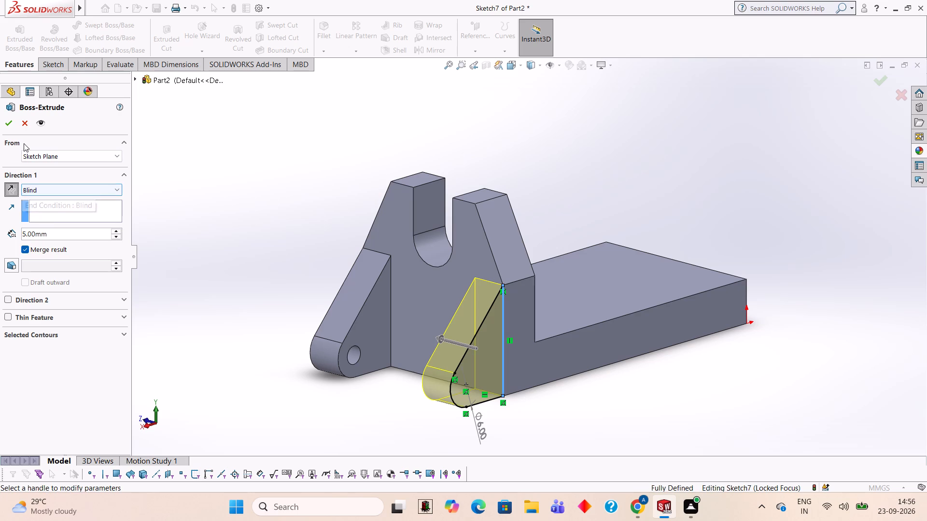
left_click(4, 126)
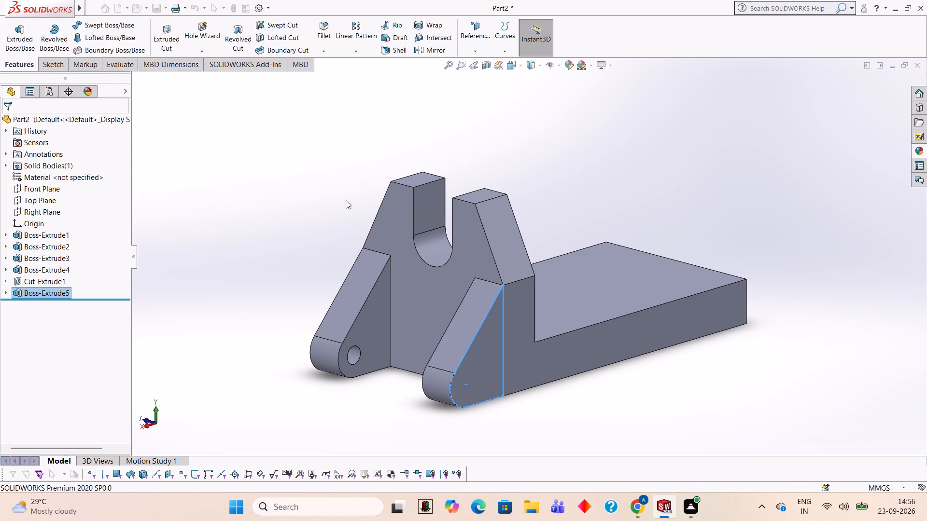
left_click(533, 184)
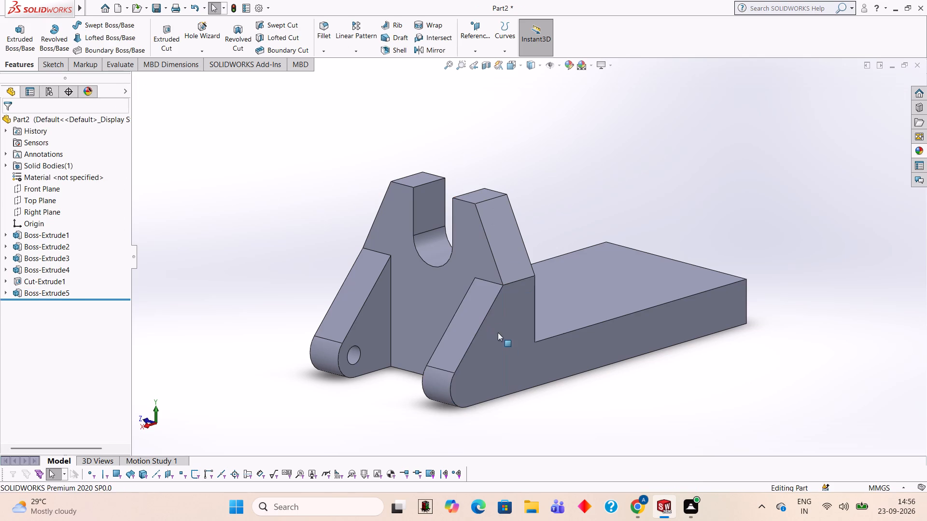
Start a sketch on the new extension's outer face and draw a 2.5 mm diameter circle concentric with its rounded end.
left_click(510, 354)
left_click(549, 327)
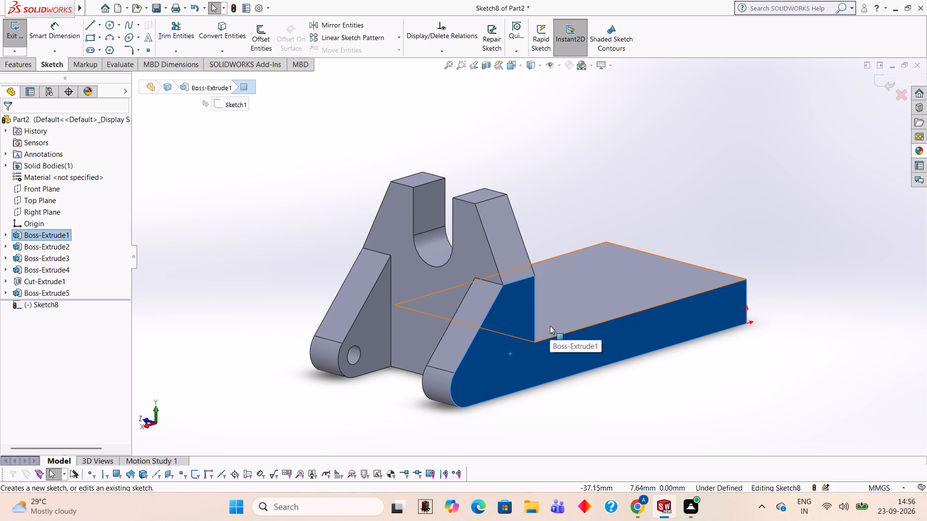
key("ctrl+8")
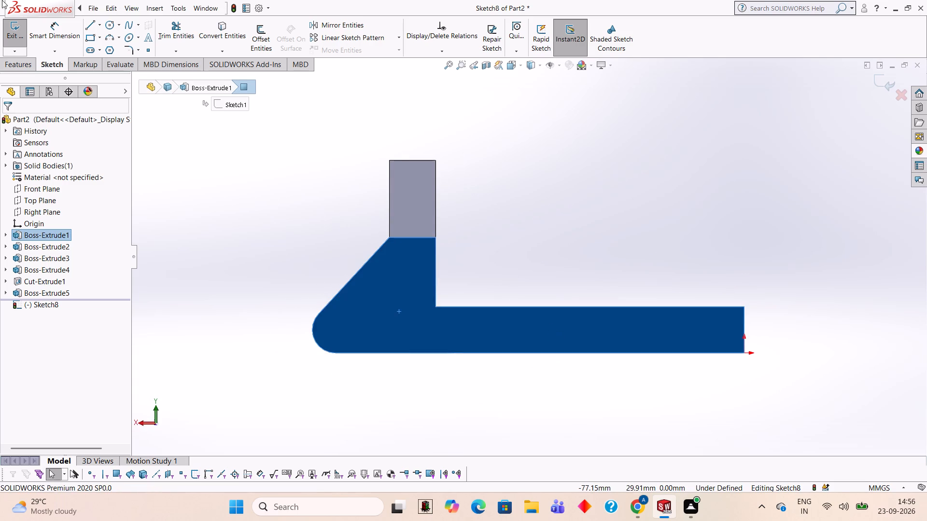
left_click(108, 27)
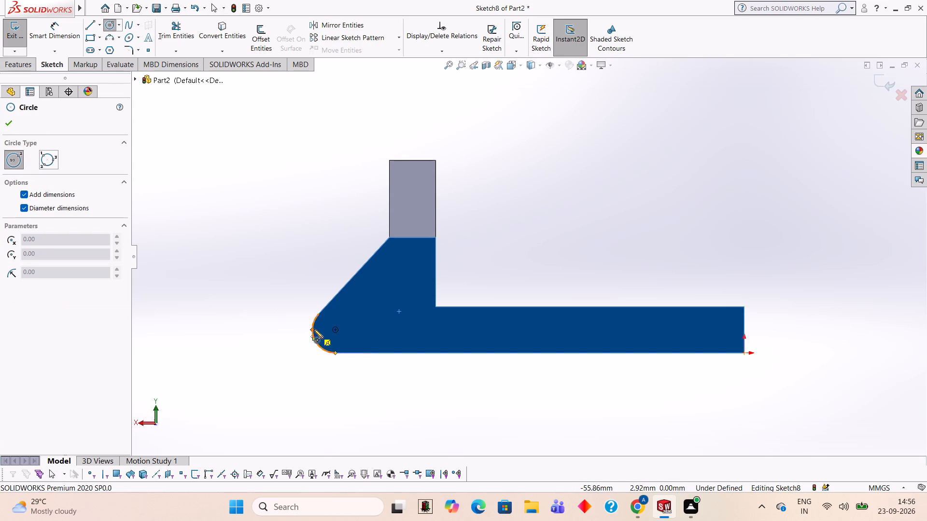
left_click(336, 330)
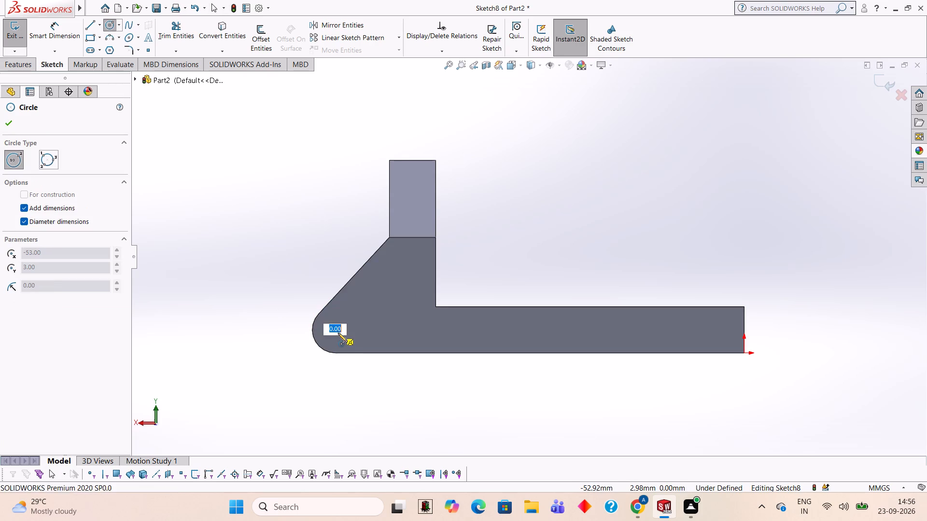
type("2.5")
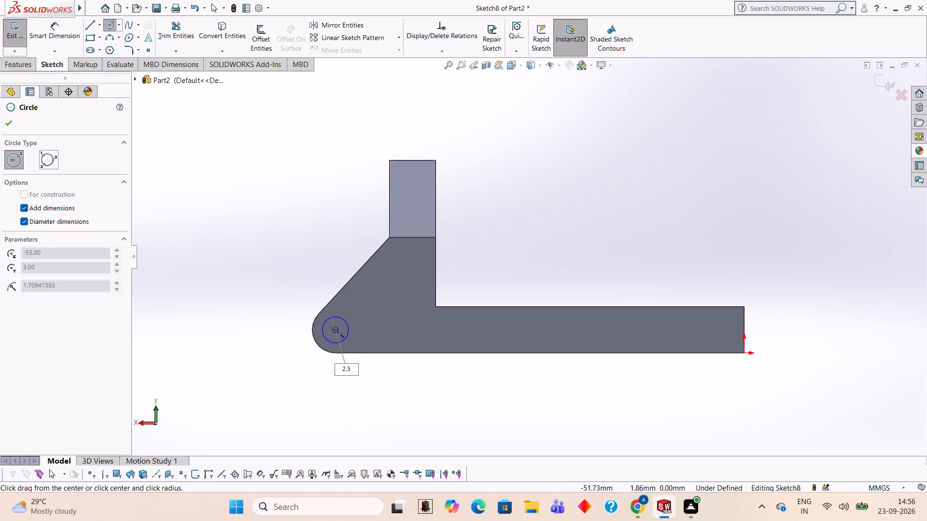
key("Return")
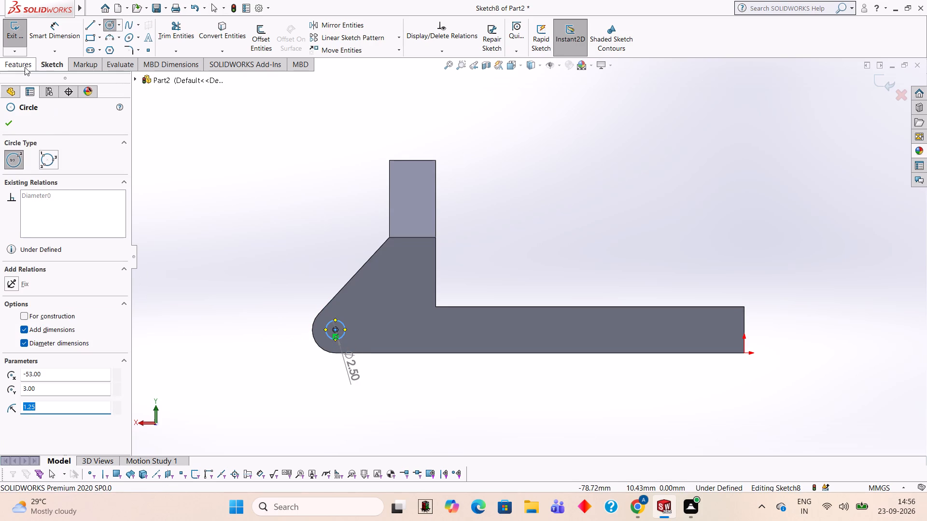
Cut-extrude the 2.5 mm circle 5 mm blind through the new extension.
left_click(25, 67)
left_click(160, 35)
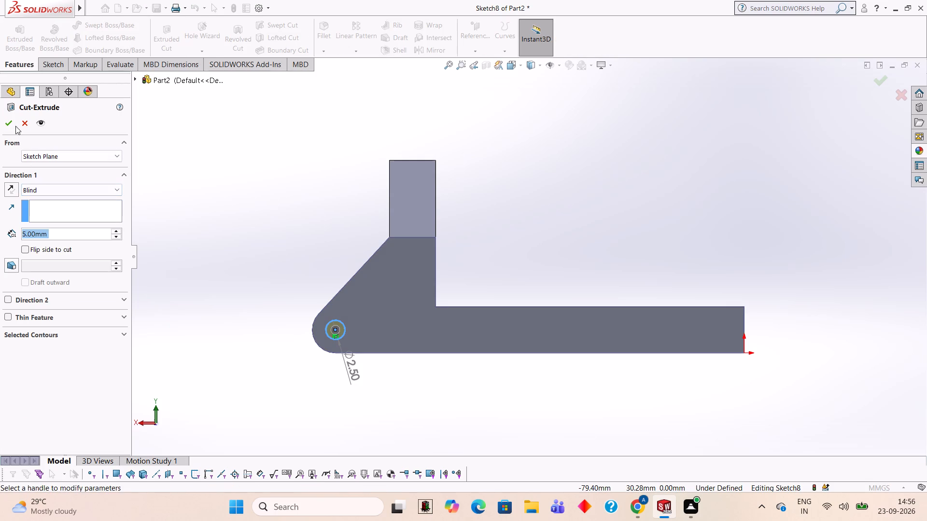
left_click(15, 125)
left_click(257, 184)
Start a sketch on the base plate's top face and draw a 6 mm diameter circle at mid-width, about 6.4 mm from the free end.
middle_click_drag(256, 187, 313, 231)
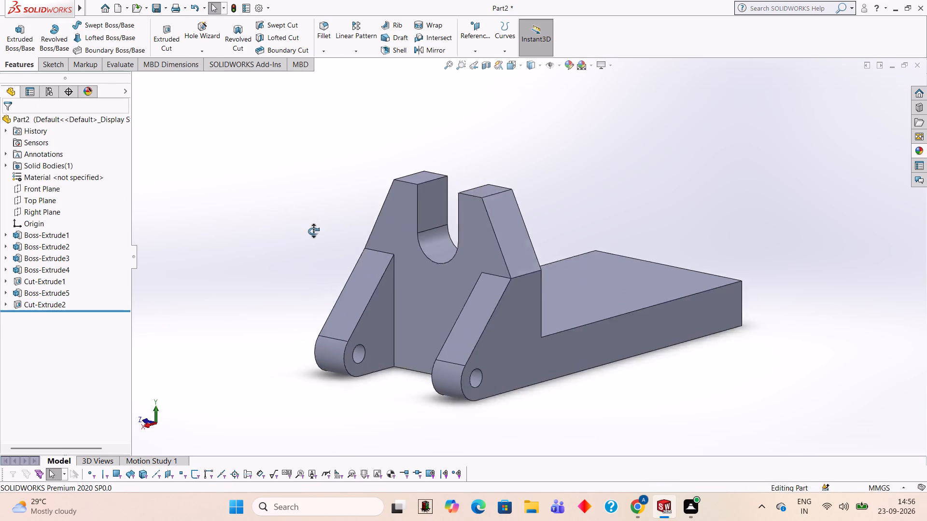
middle_click_drag(313, 231, 313, 234)
scroll(267, 227, "up", 2)
middle_click_drag(271, 225, 373, 258)
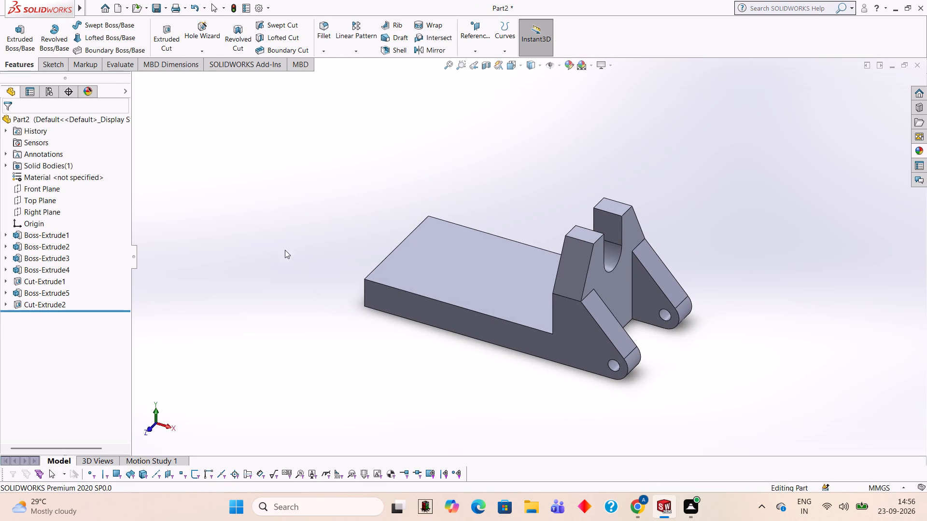
middle_click_drag(310, 190, 331, 189)
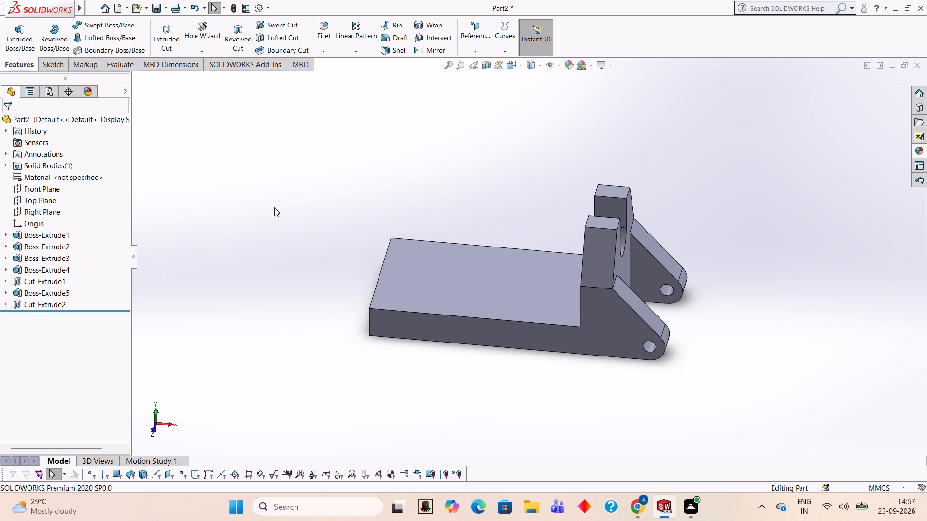
left_click(503, 292)
left_click(544, 268)
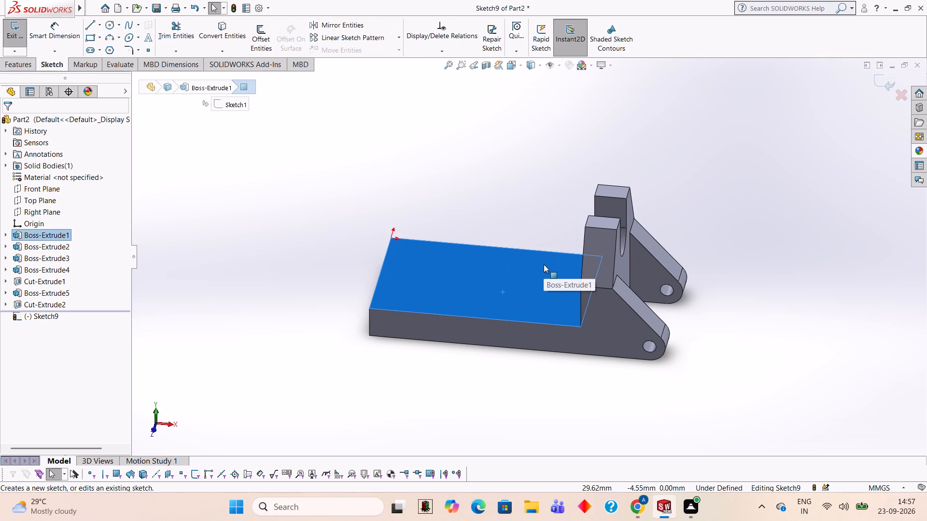
key("ctrl+8")
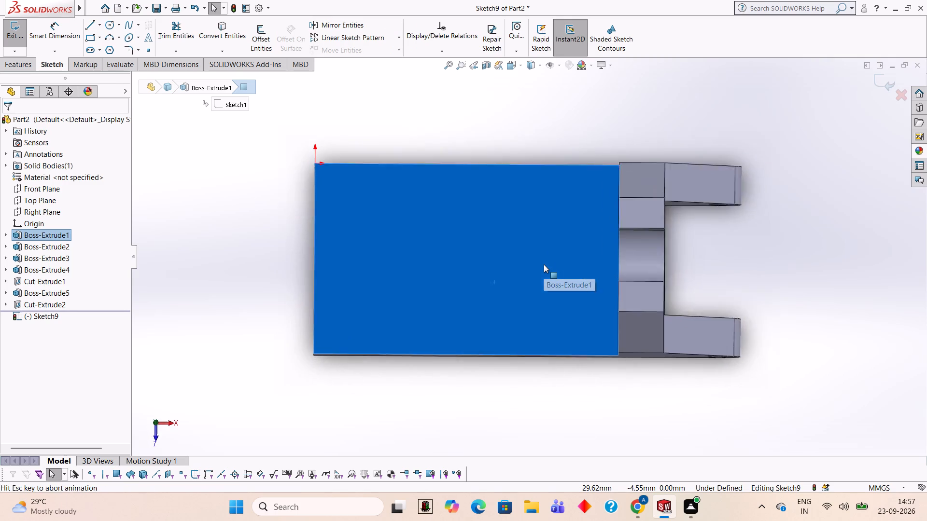
left_click(105, 27)
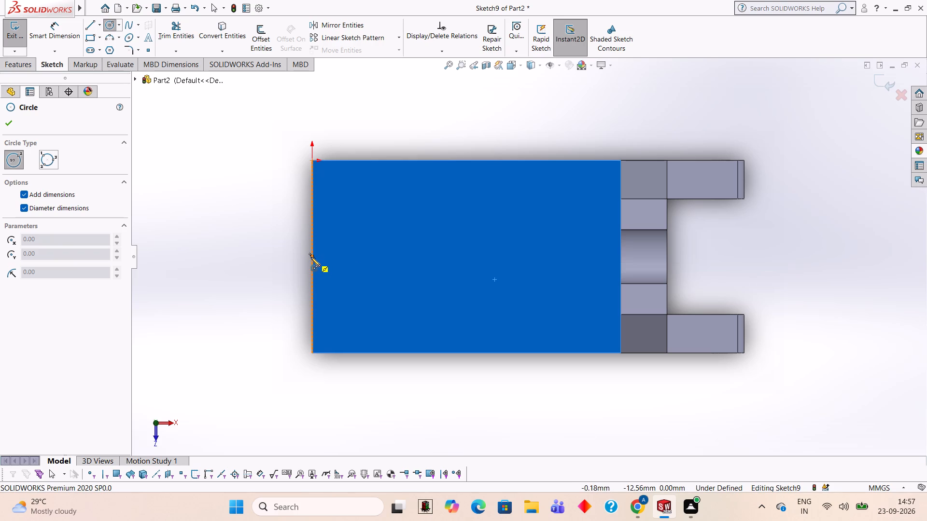
left_click(362, 256)
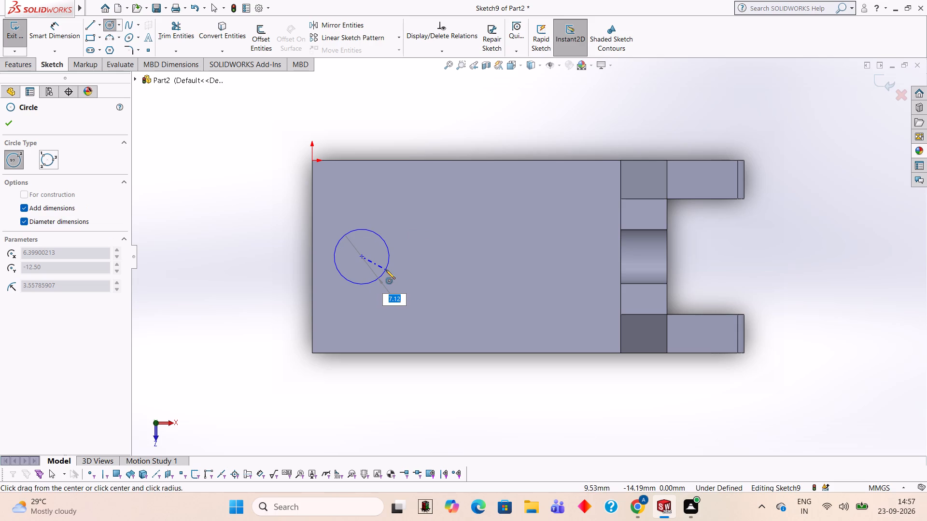
key("6")
key("Return")
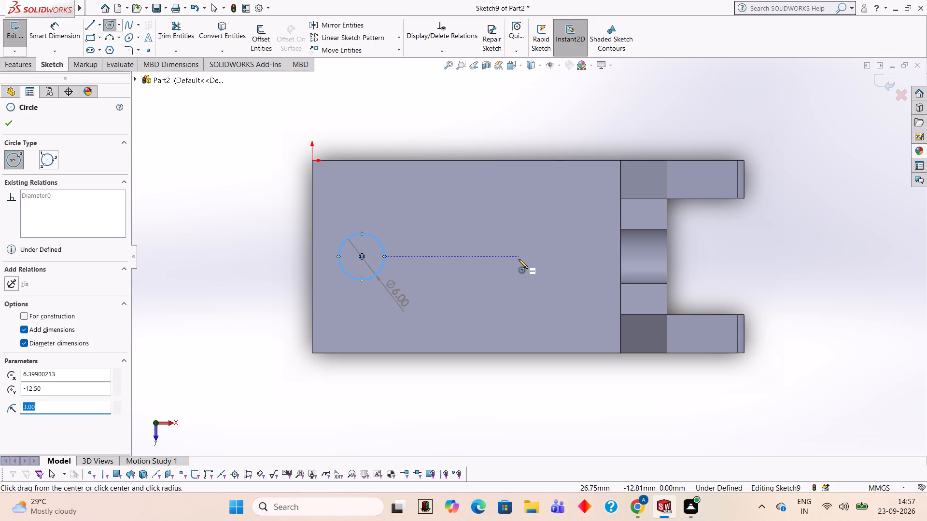
Sketch a second 6 mm diameter circle level with the first, about 29.9 mm from the plate's free end.
left_click(543, 254)
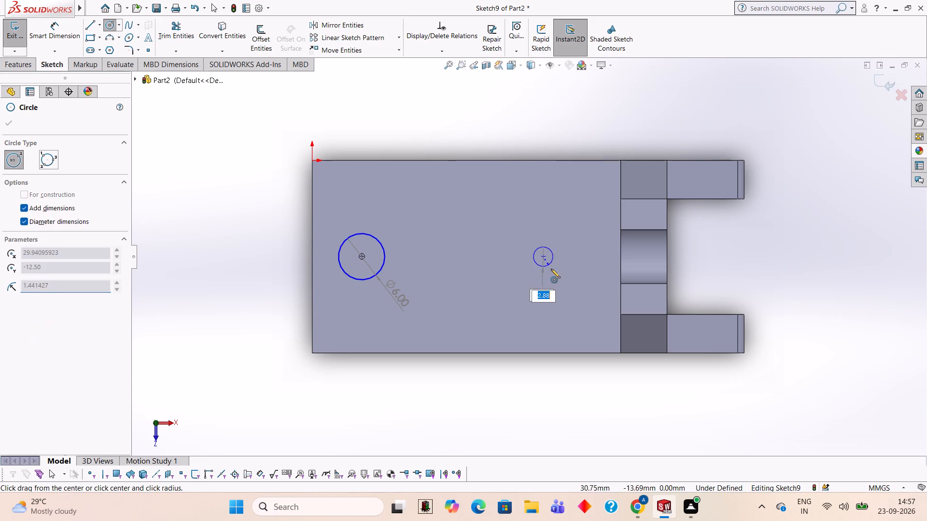
key("6")
key("Return")
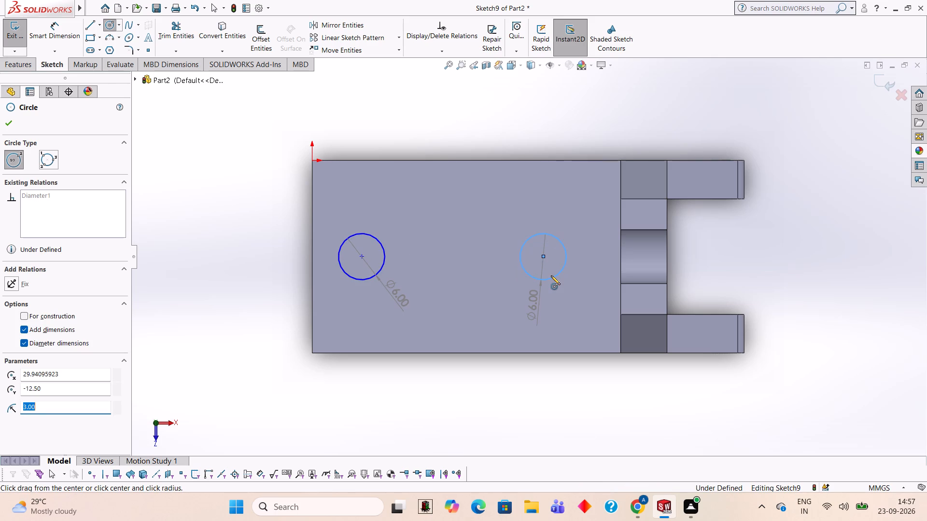
key("Escape")
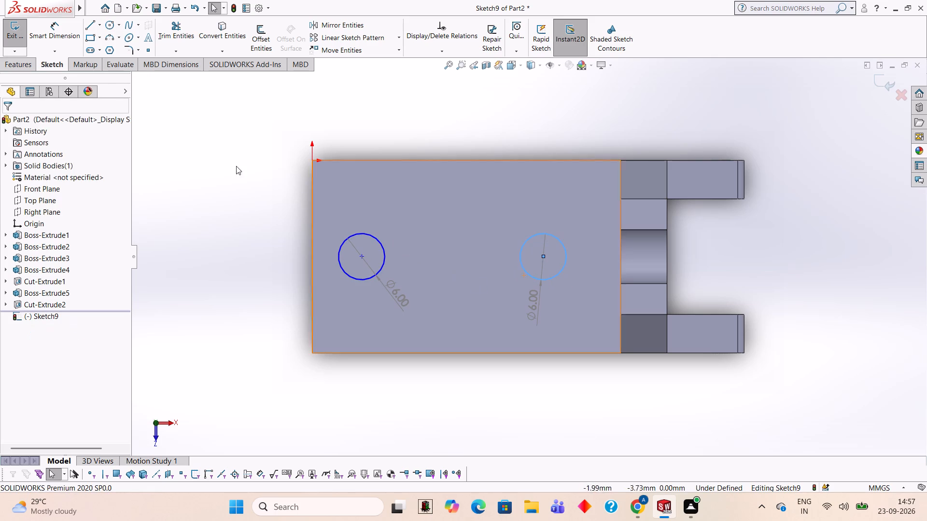
Dimension the first circle's centre 7.5 mm from the base plate's free end.
left_click(70, 42)
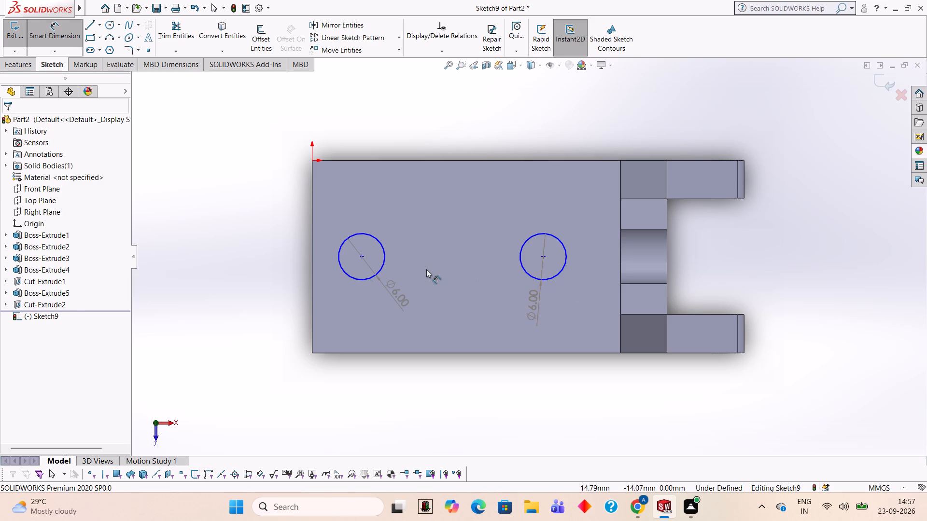
left_click(311, 279)
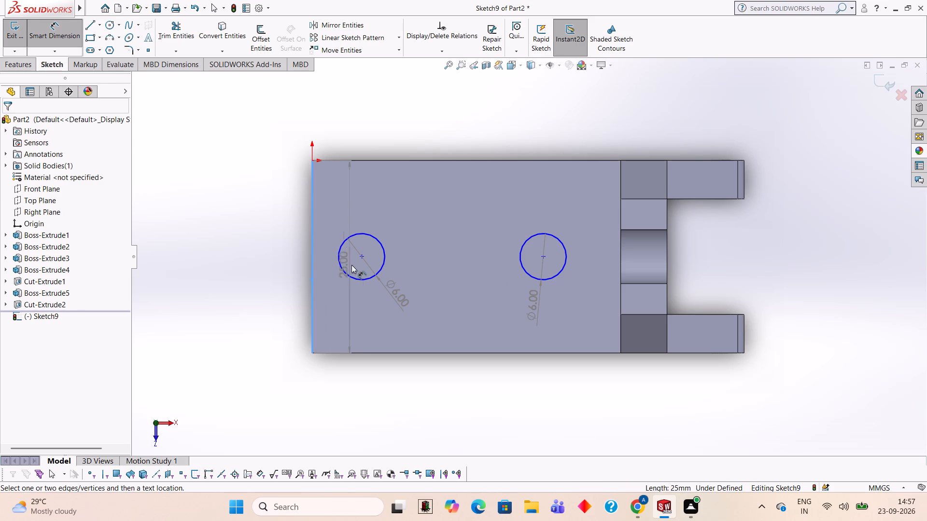
left_click(361, 257)
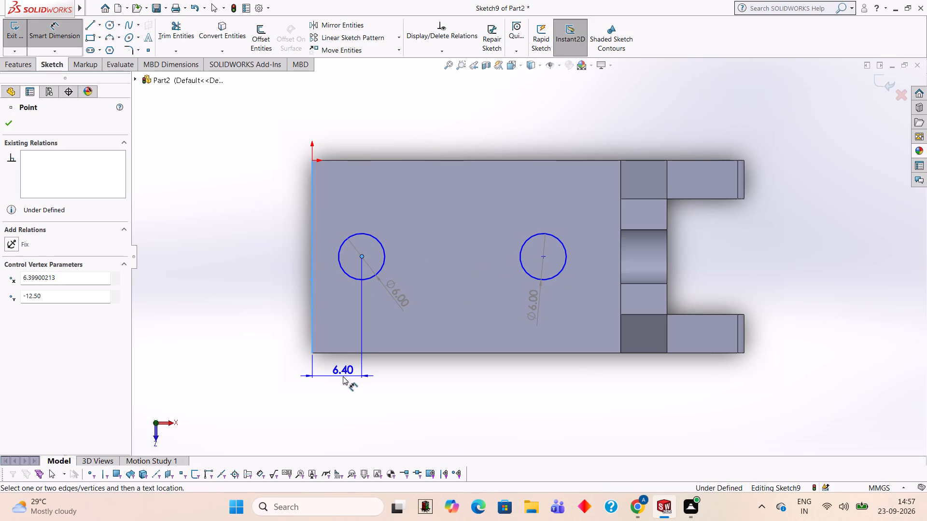
left_click(352, 373)
type("7.5")
key("Return")
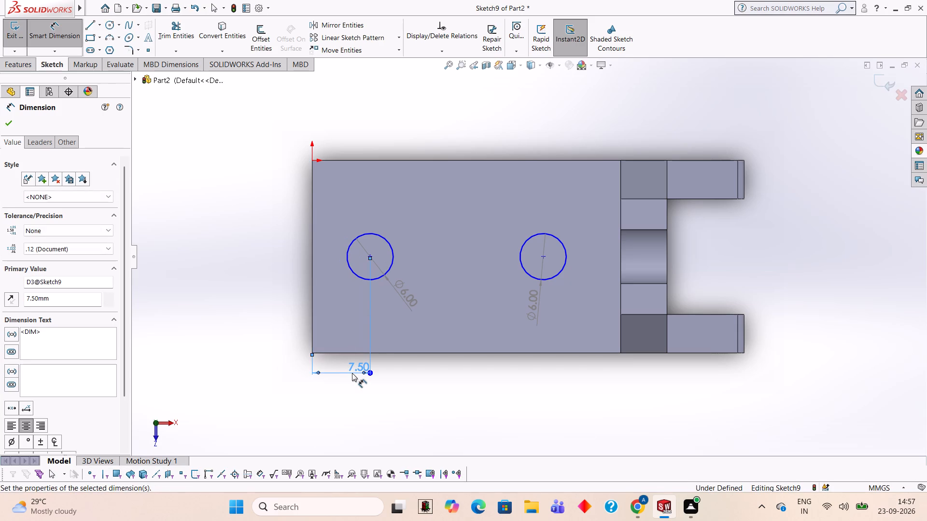
key("Escape")
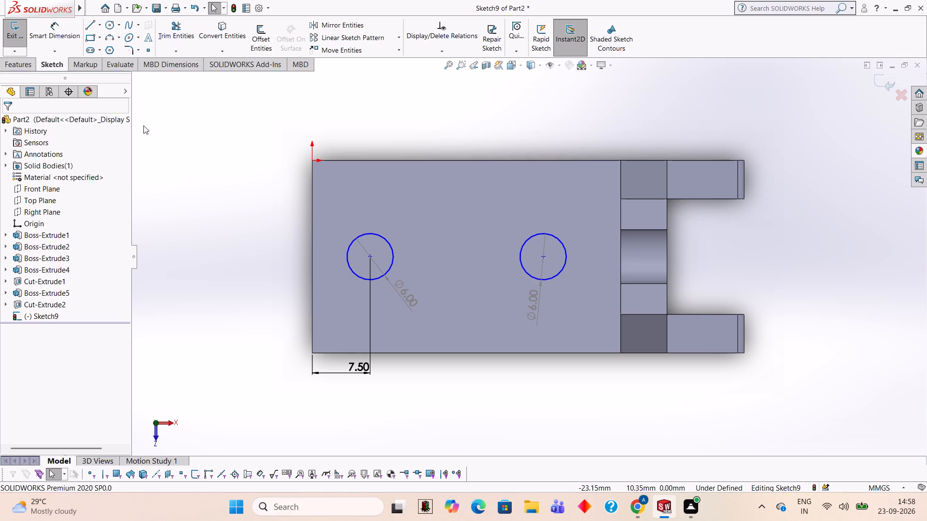
Dimension the centre distance between the two 6 mm circles as 17.5 mm.
left_click(48, 22)
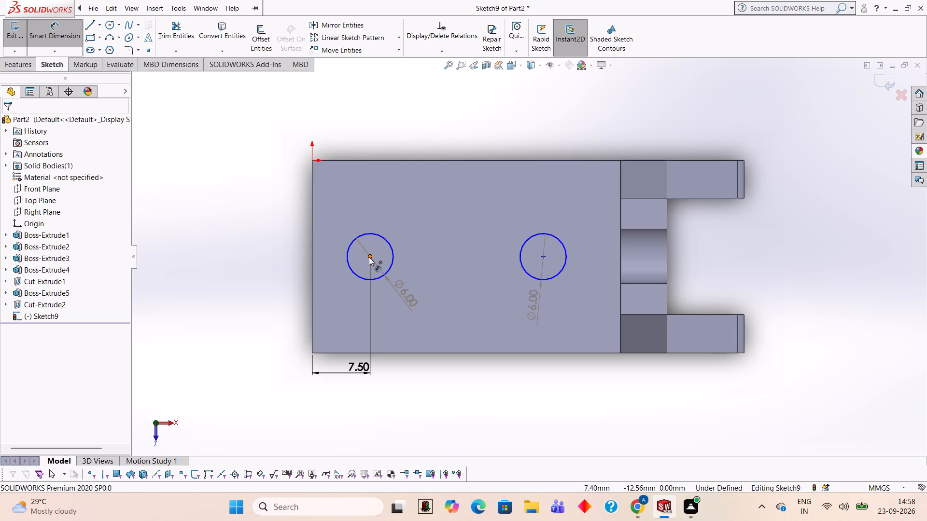
left_click(369, 257)
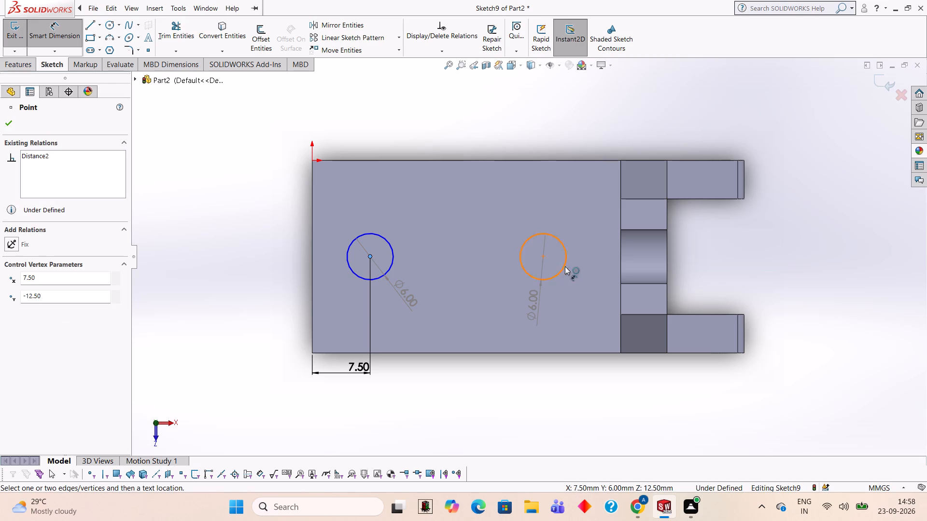
left_click(543, 257)
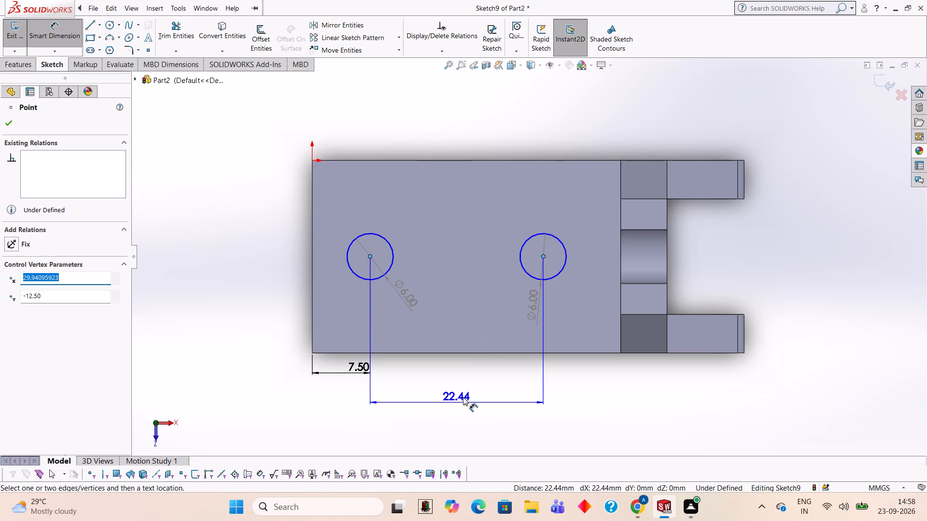
left_click(463, 397)
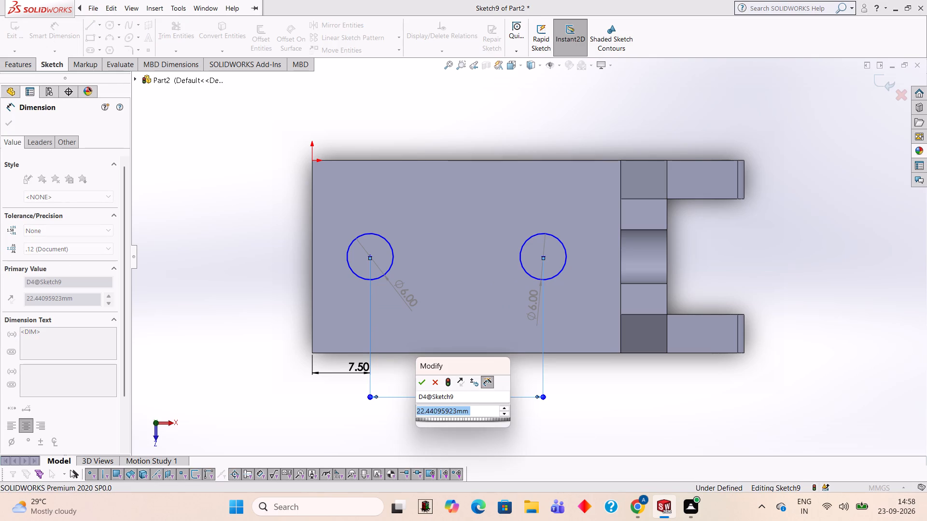
type("17.5")
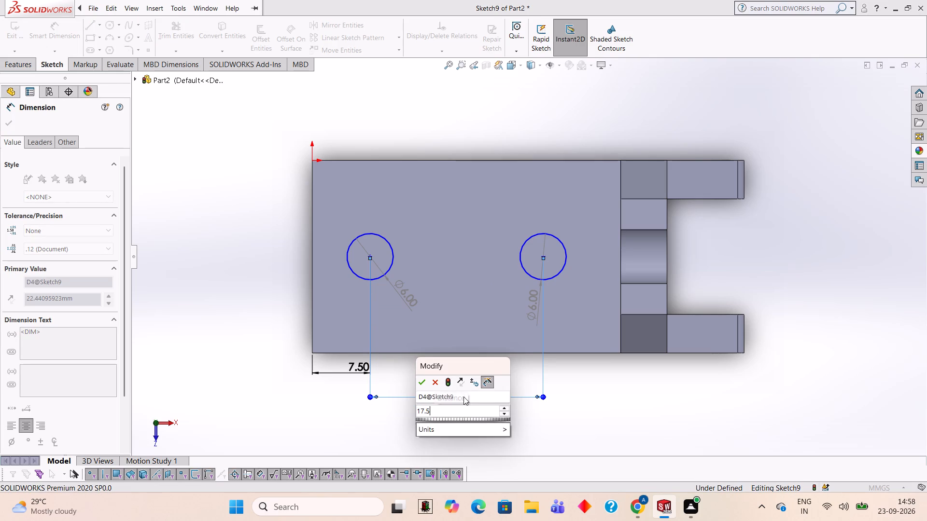
key("Return")
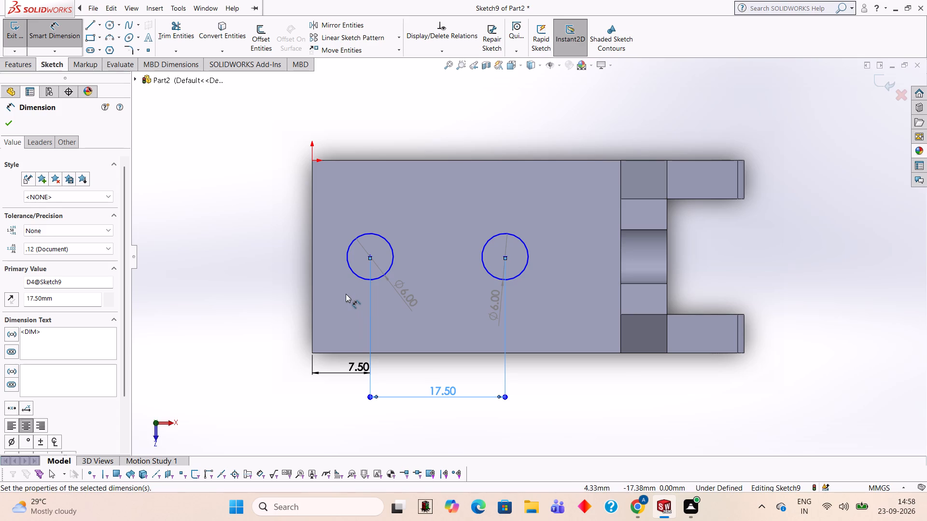
left_click(414, 128)
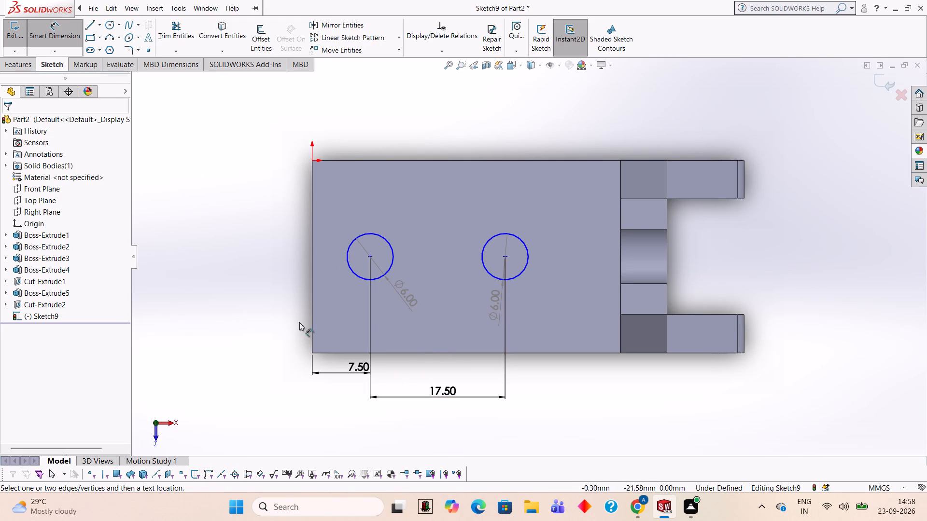
Cut-extrude both 6 mm circles 6 mm blind into the base plate.
left_click(20, 67)
left_click(168, 42)
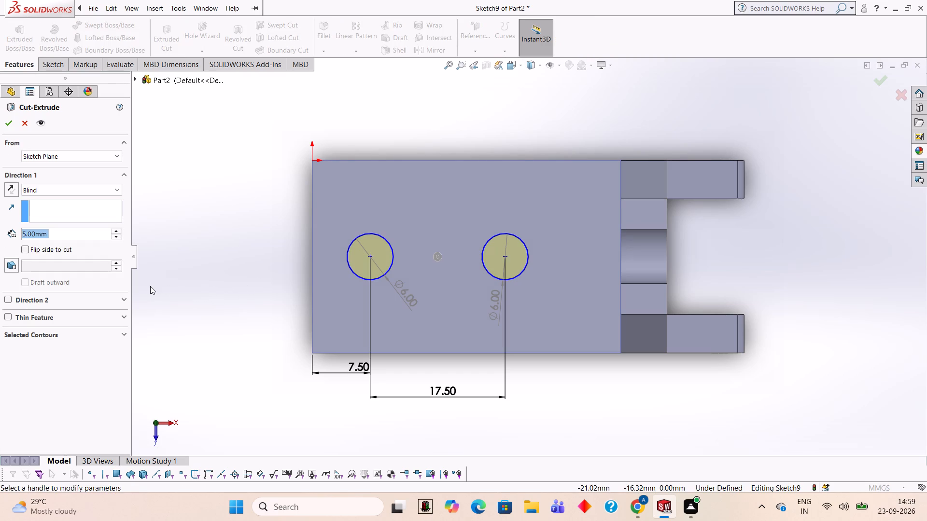
key("6")
key("Return")
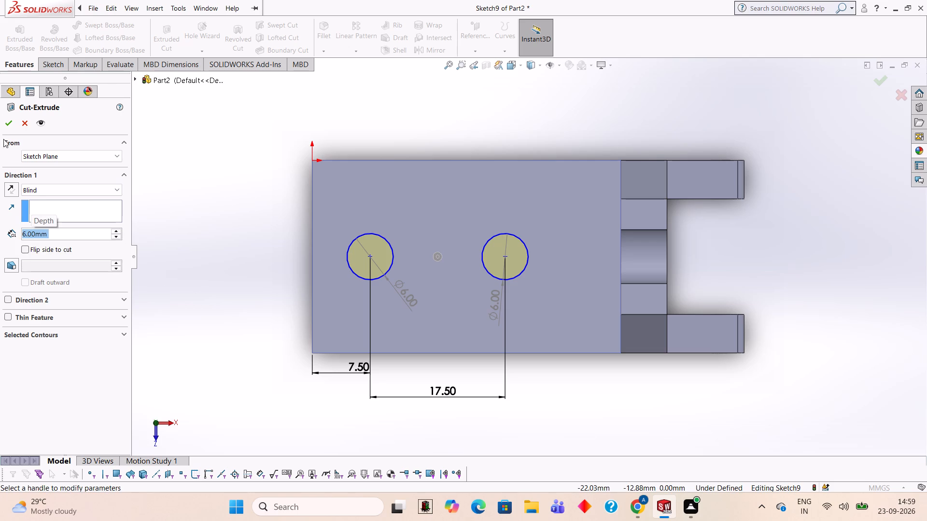
left_click(0, 120)
left_click(8, 123)
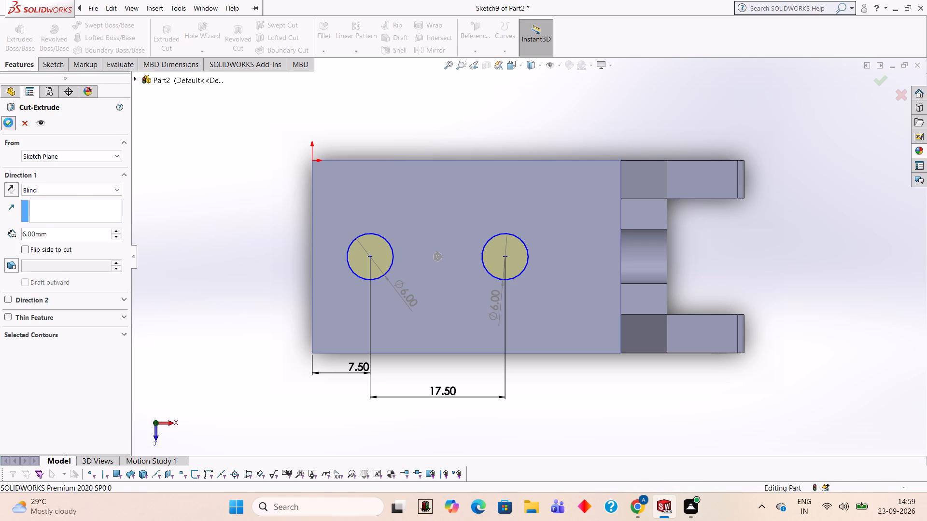
left_click(185, 171)
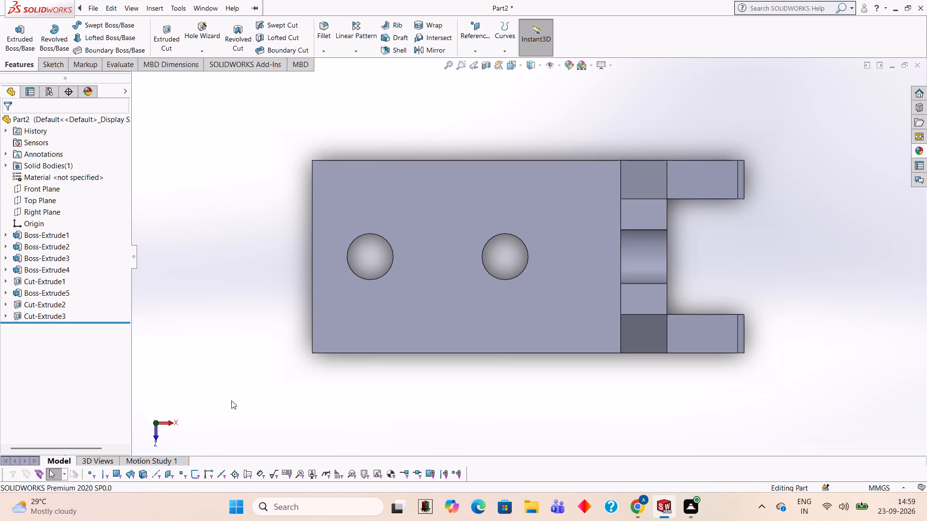
Examine the part's base-plate holes, slotted end wall and side extensions from several angles.
middle_click_drag(241, 406, 250, 286)
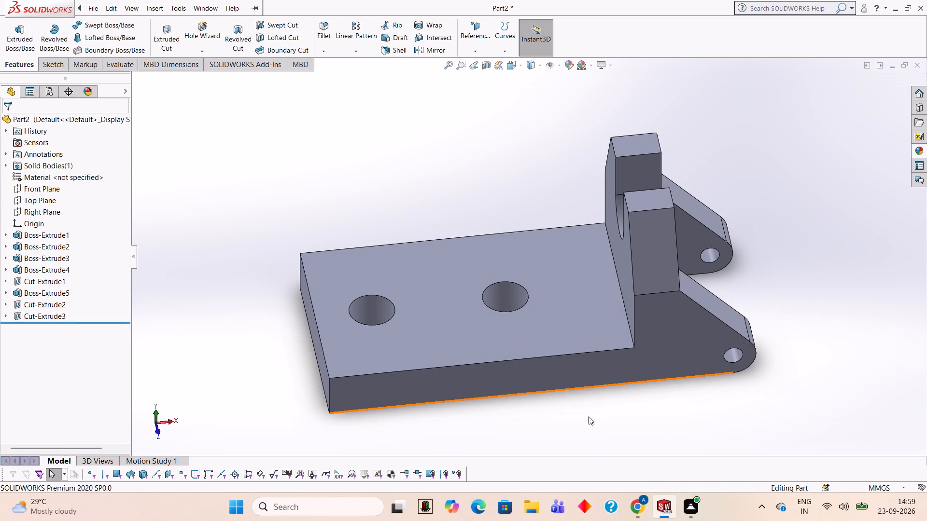
middle_click_drag(582, 421, 543, 425)
scroll(683, 360, "up", 2)
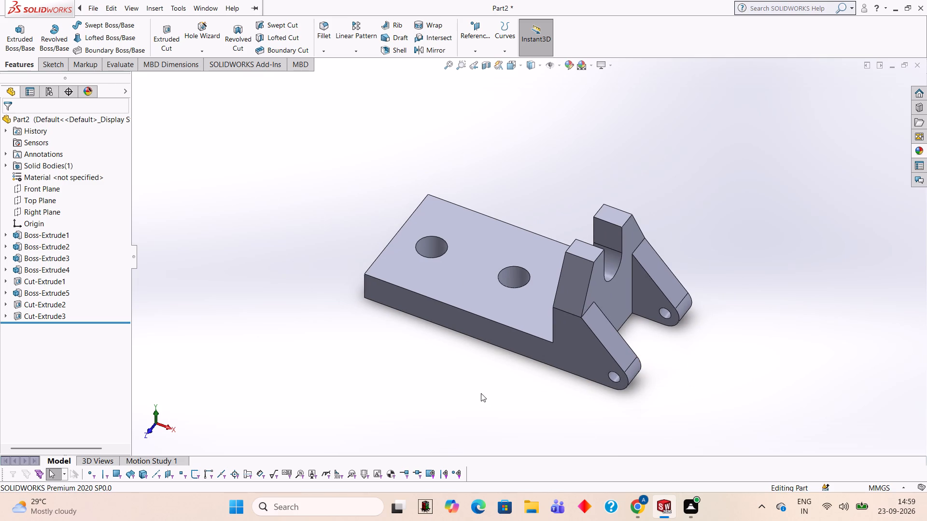
scroll(470, 392, "up", 1)
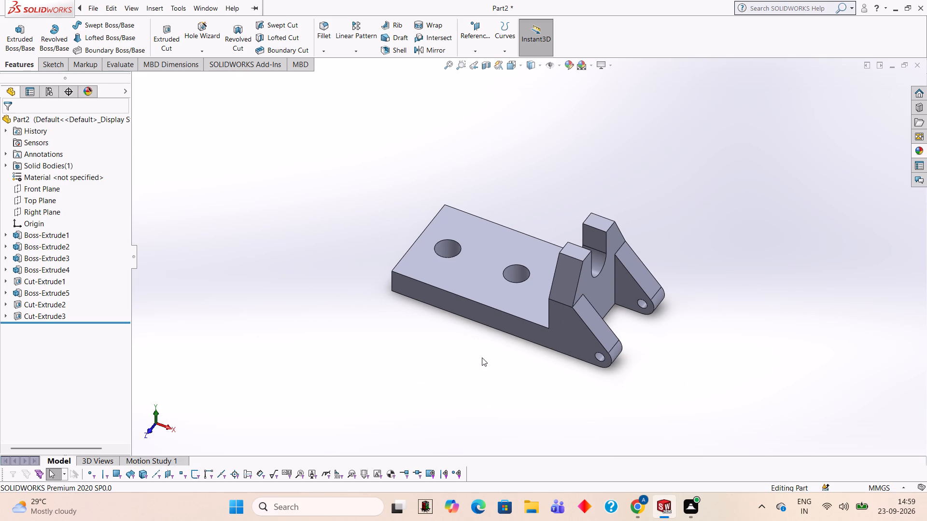
middle_click_drag(551, 163, 551, 203)
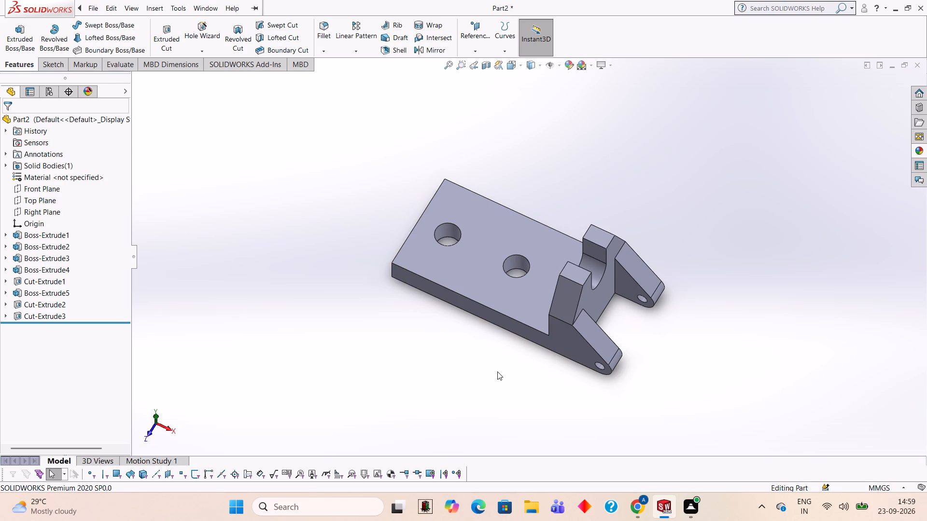
middle_click_drag(499, 371, 480, 266)
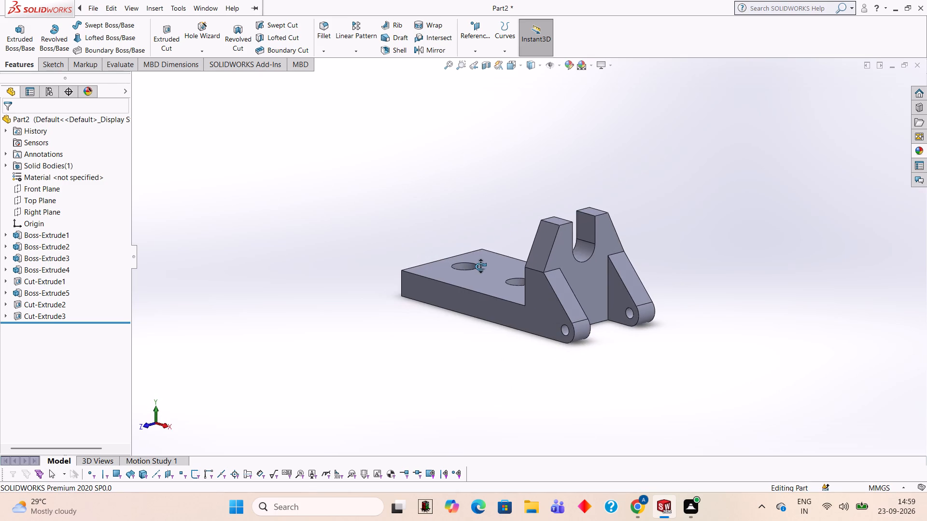
middle_click_drag(480, 266, 488, 266)
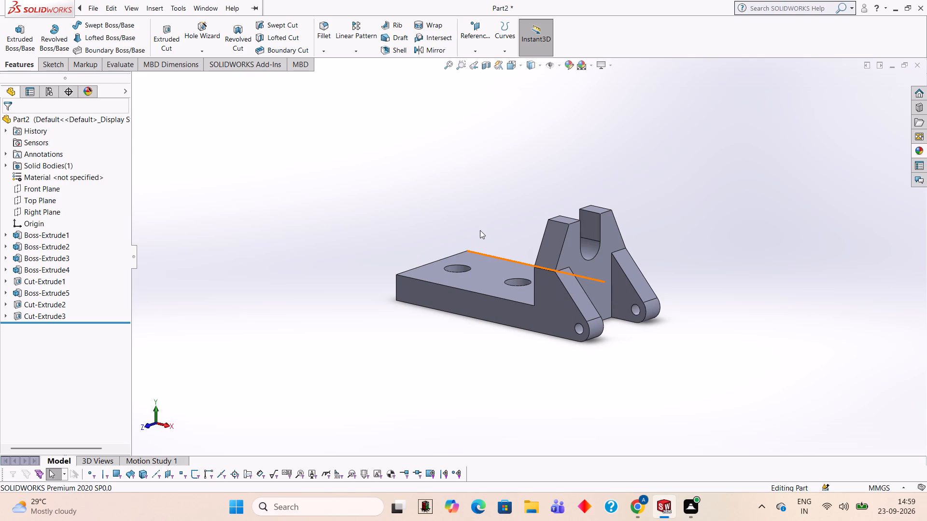
middle_click_drag(458, 186, 461, 192)
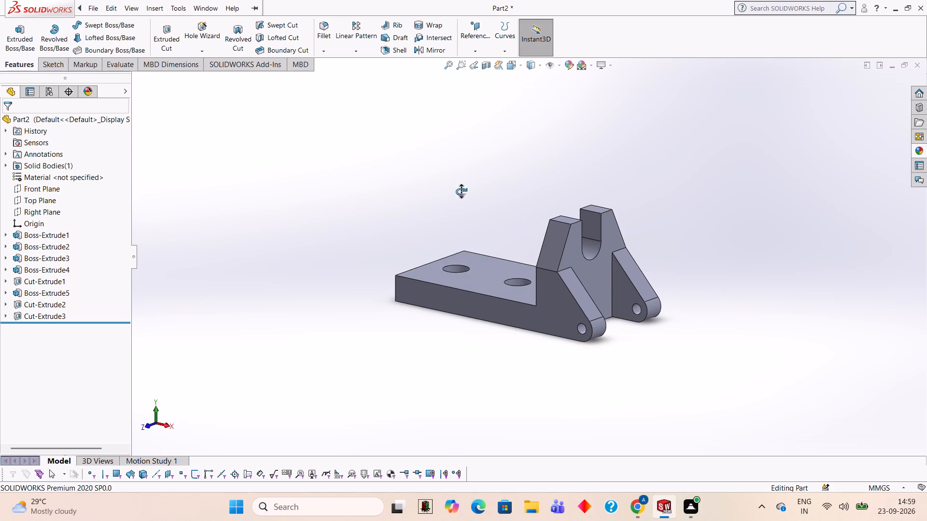
middle_click_drag(461, 192, 462, 202)
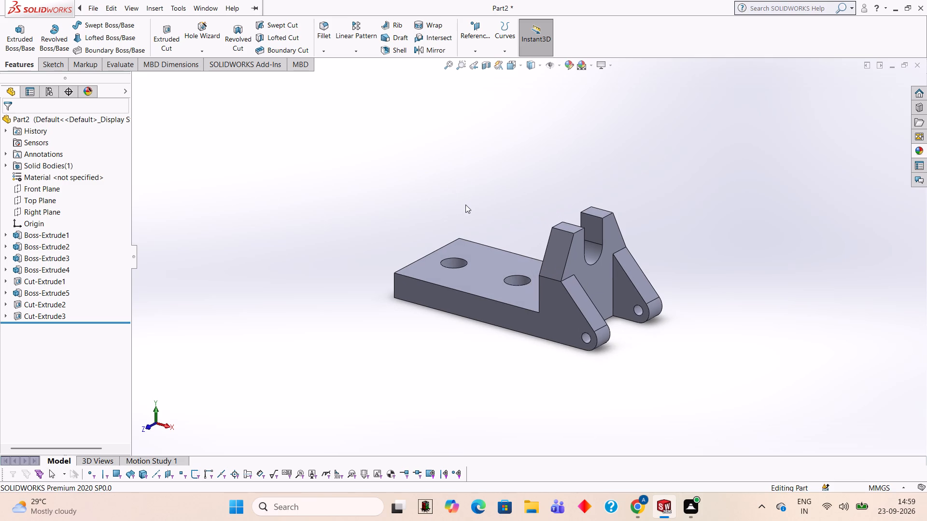
Apply the Red LED appearance from the Lights category to the whole part.
left_click(918, 146)
scroll(856, 317, "down", 3)
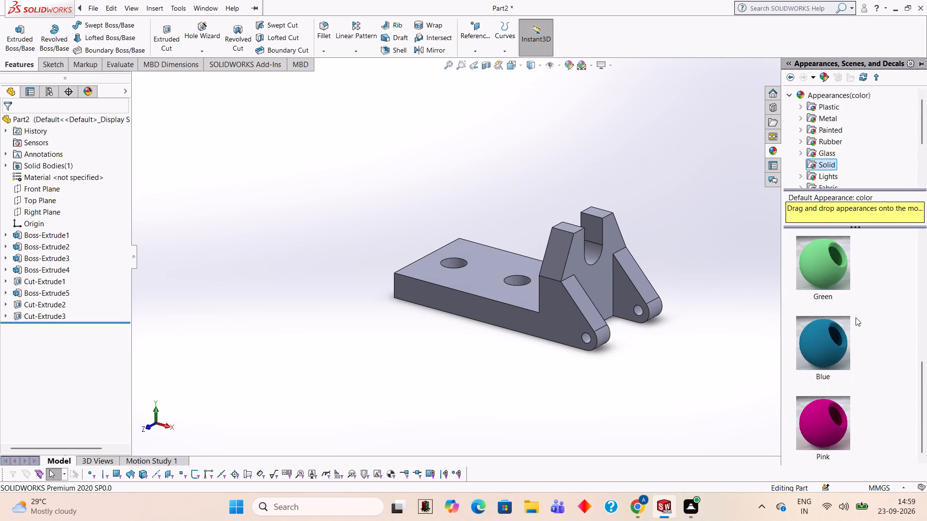
left_click(825, 173)
left_click(824, 236)
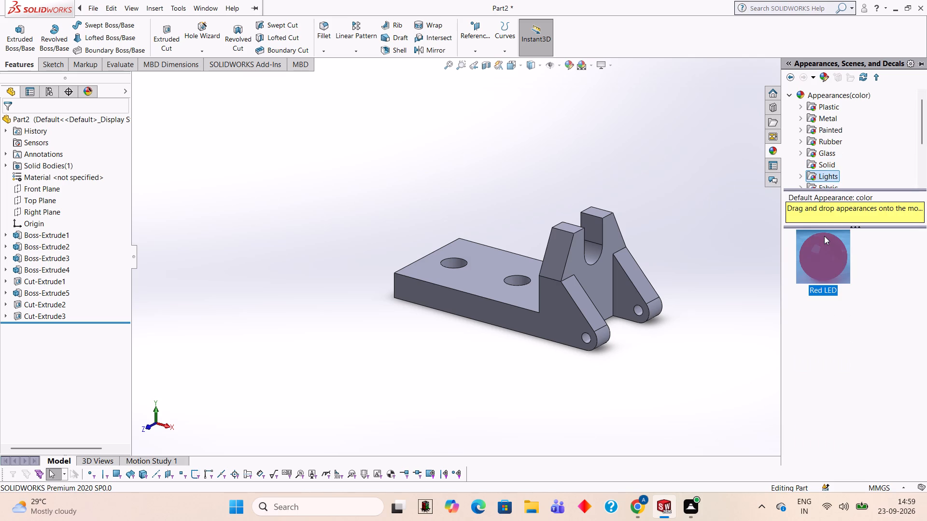
left_click(799, 179)
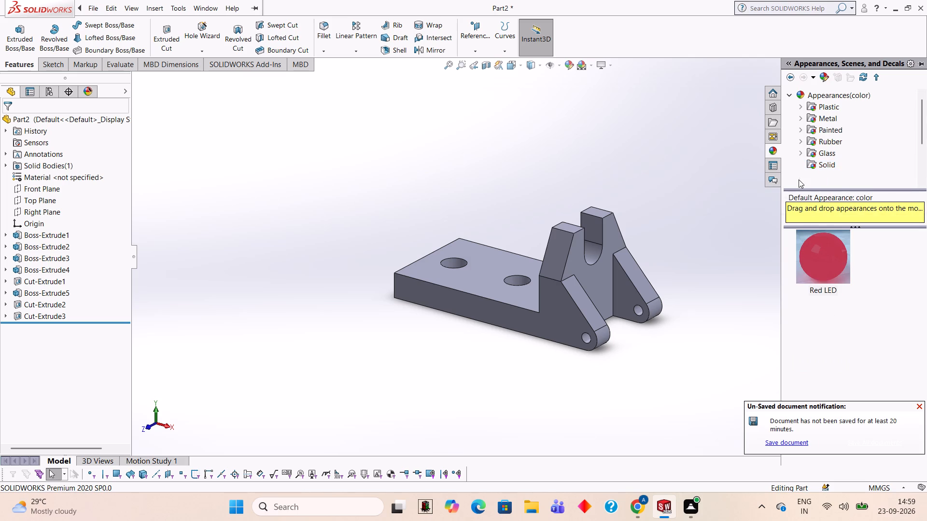
left_click(835, 138)
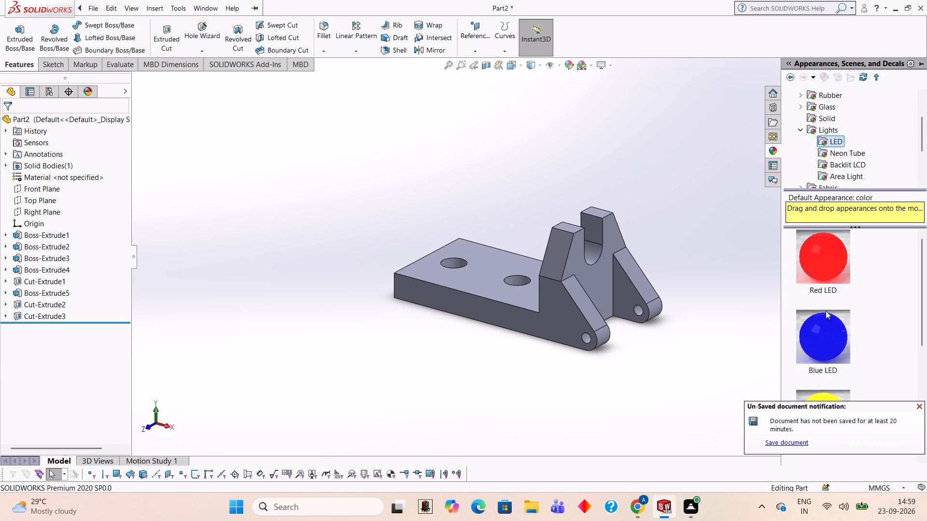
left_click_drag(820, 262, 502, 284)
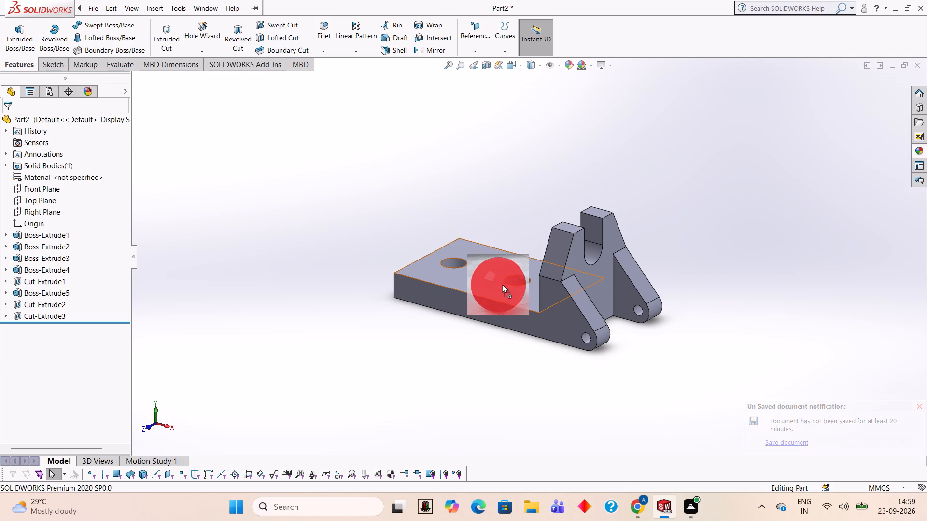
left_click_drag(502, 284, 498, 283)
left_click(523, 283)
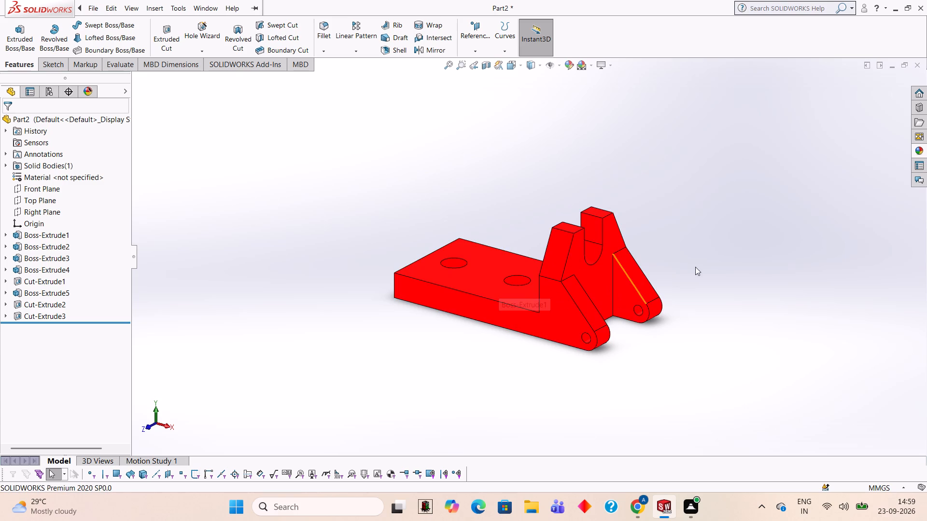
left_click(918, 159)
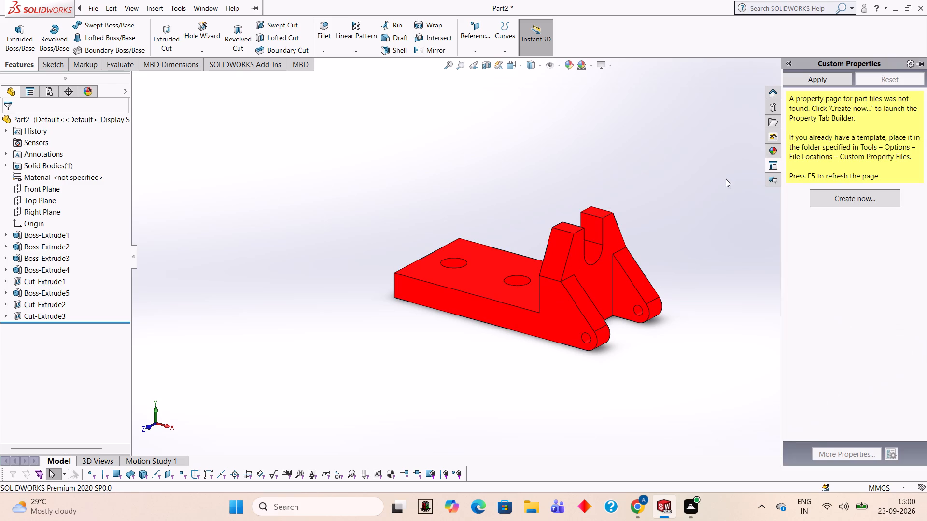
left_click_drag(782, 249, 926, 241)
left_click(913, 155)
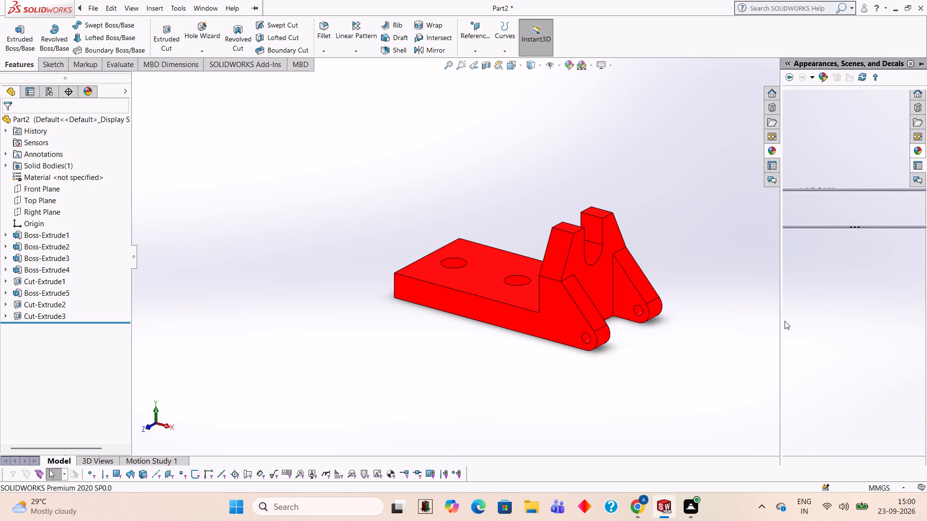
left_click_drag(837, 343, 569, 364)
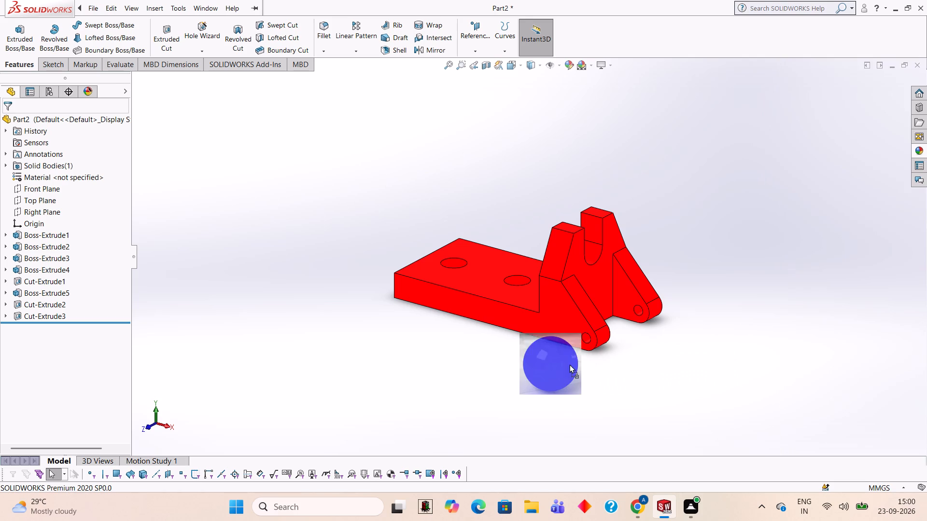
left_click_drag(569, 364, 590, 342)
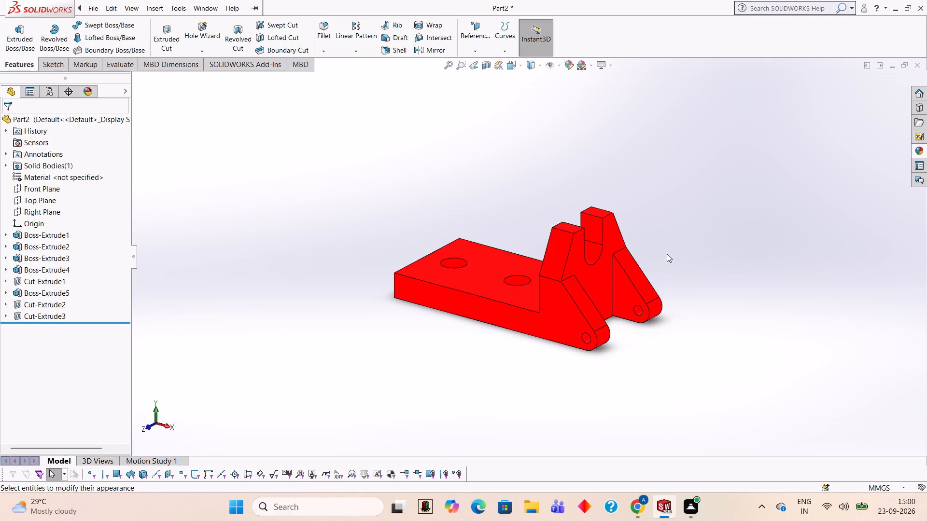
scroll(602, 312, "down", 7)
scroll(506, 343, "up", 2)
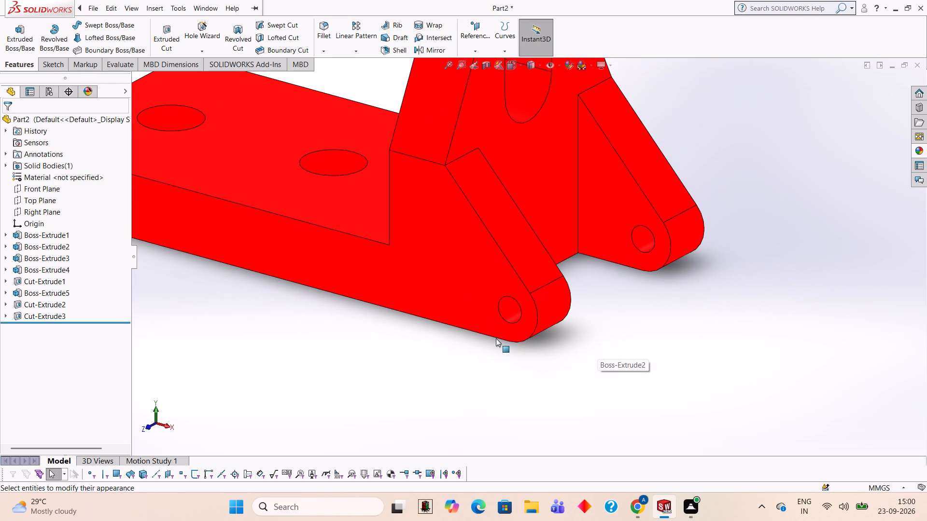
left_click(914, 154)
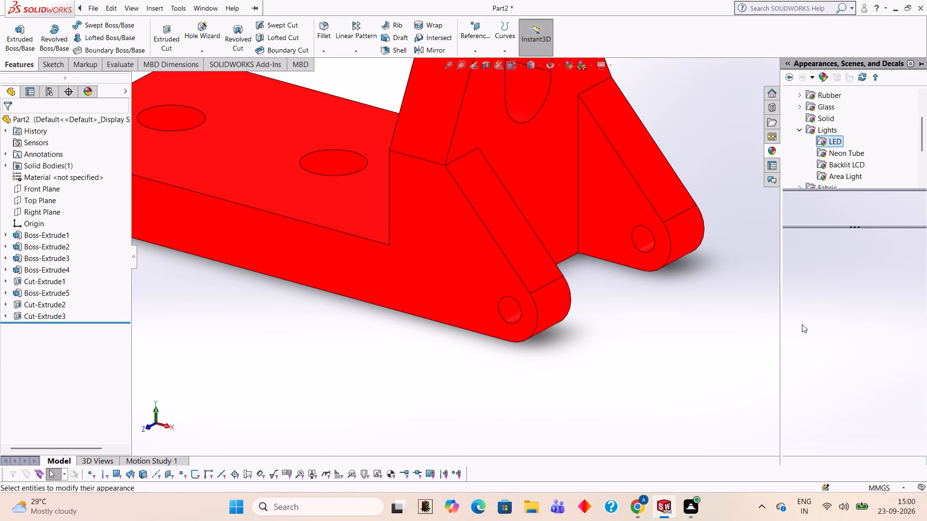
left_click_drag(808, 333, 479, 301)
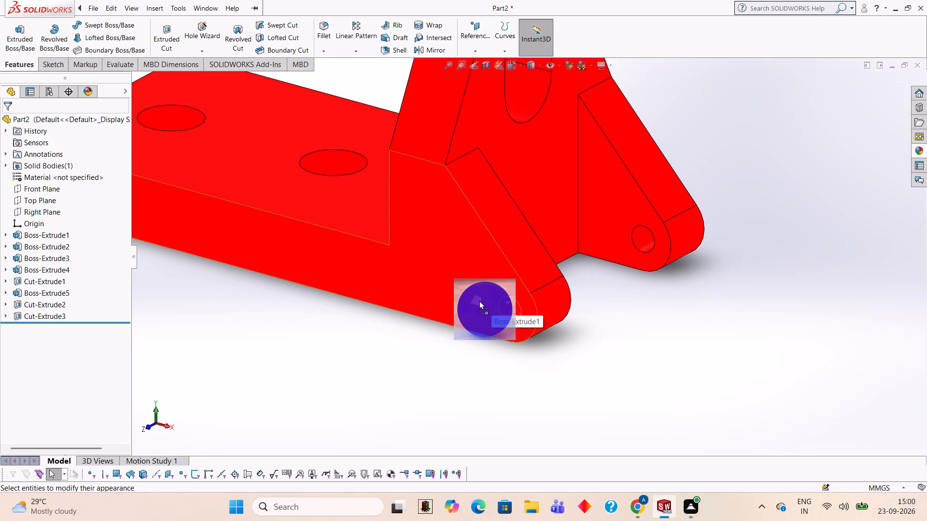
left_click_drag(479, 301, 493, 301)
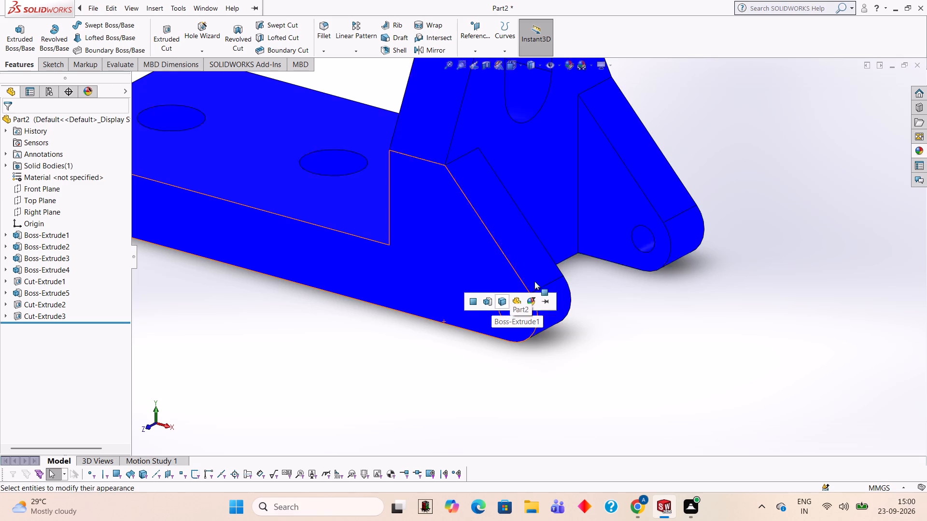
Apply the Blue LED appearance to the hole cut features in both side extensions.
scroll(504, 286, "down", 4)
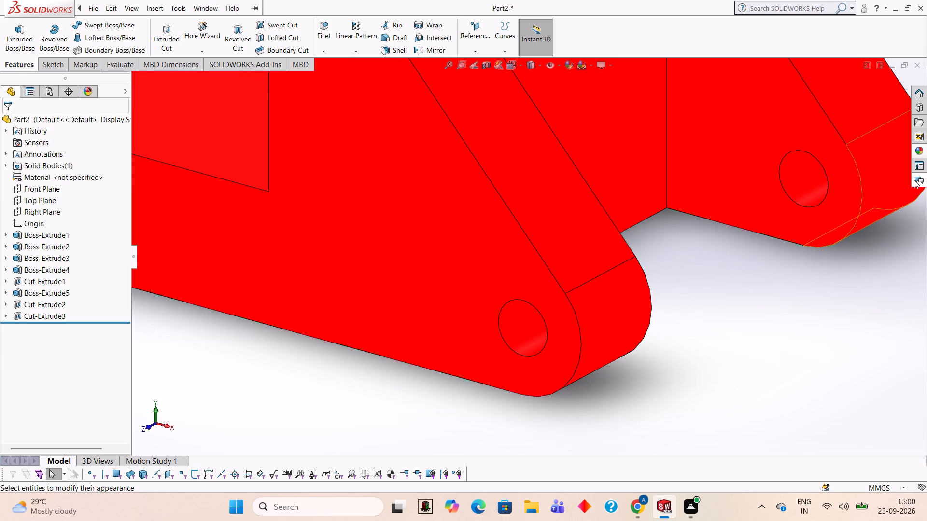
left_click(921, 152)
left_click_drag(827, 348, 509, 343)
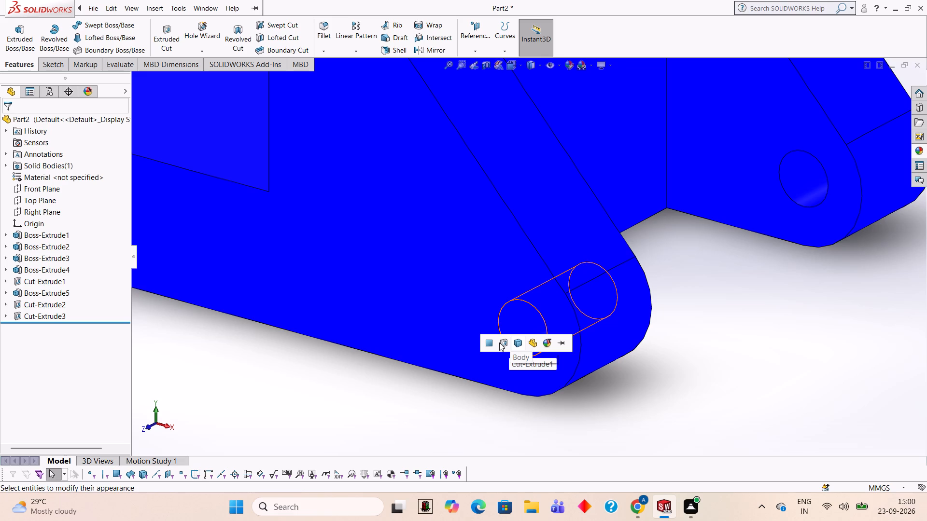
left_click(499, 343)
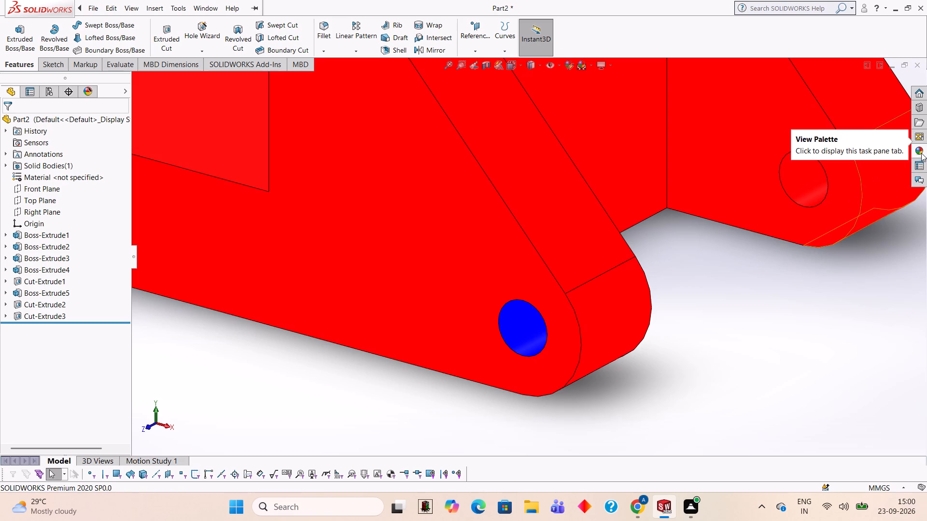
left_click(922, 154)
left_click_drag(832, 317, 769, 193)
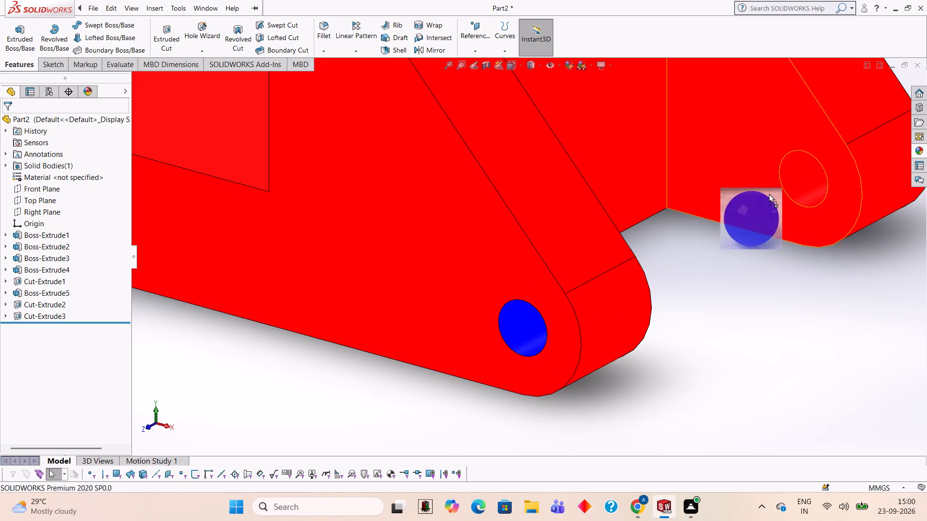
left_click_drag(769, 193, 803, 162)
left_click(803, 162)
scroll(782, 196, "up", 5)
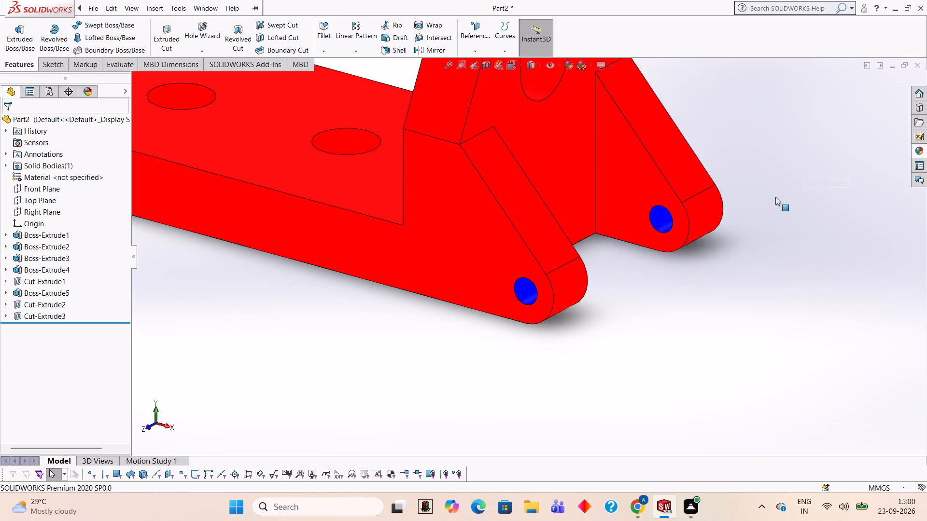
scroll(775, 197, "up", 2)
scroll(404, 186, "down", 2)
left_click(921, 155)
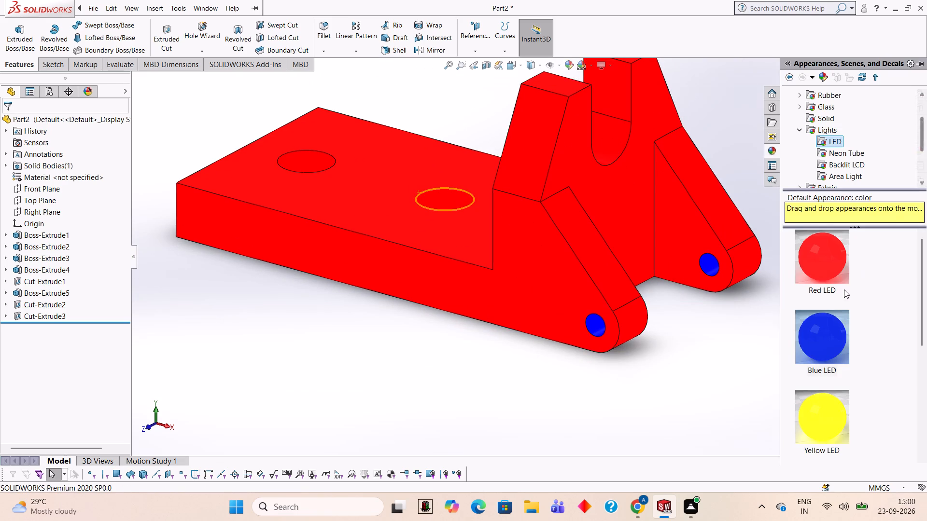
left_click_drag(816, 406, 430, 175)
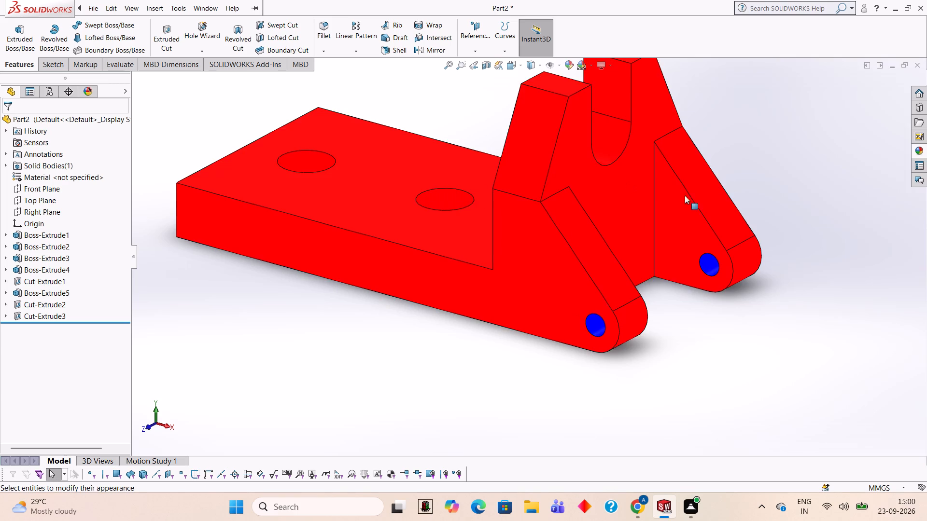
Apply the Blue LED appearance to the cut feature that forms the two base-plate holes.
scroll(495, 184, "down", 3)
left_click(924, 153)
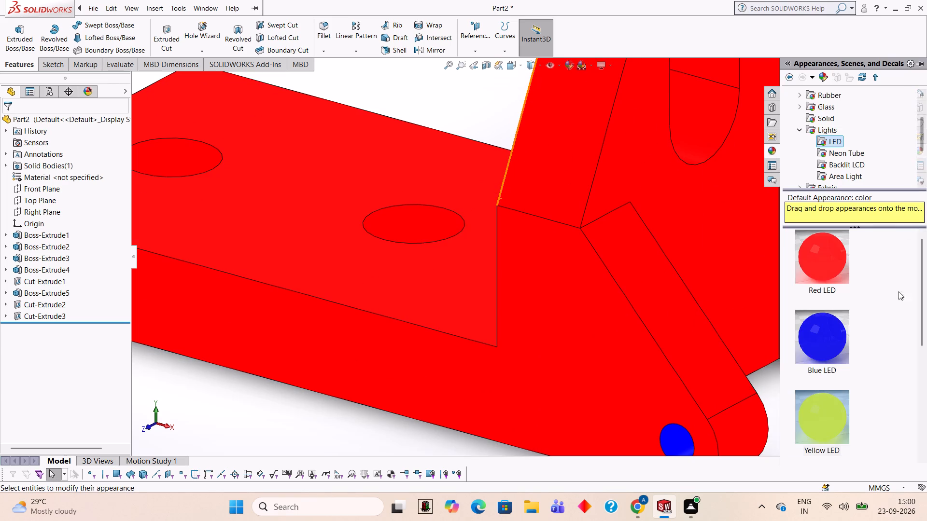
left_click_drag(814, 339, 421, 213)
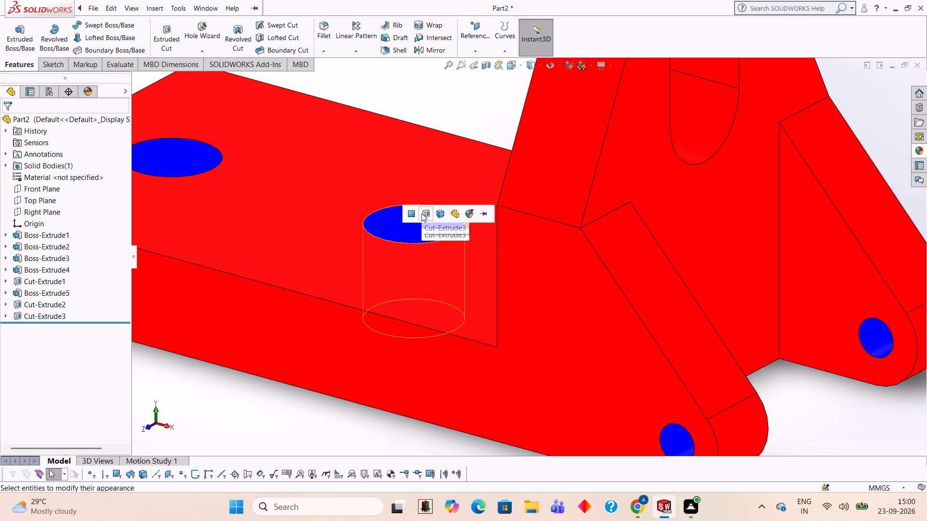
left_click(421, 213)
Apply the Yellow LED appearance to the Boss-Extrude3 feature of the U-slotted, tapered end wall.
scroll(421, 213, "up", 5)
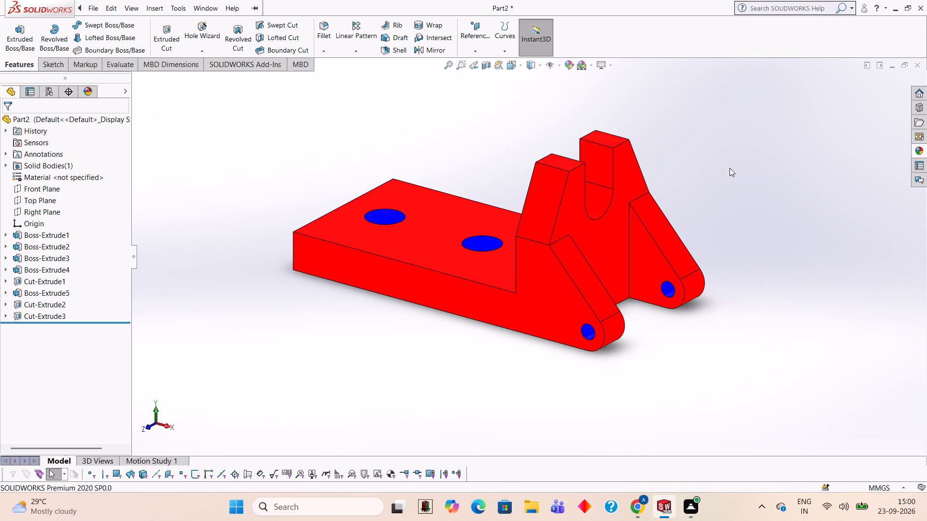
scroll(754, 153, "down", 1)
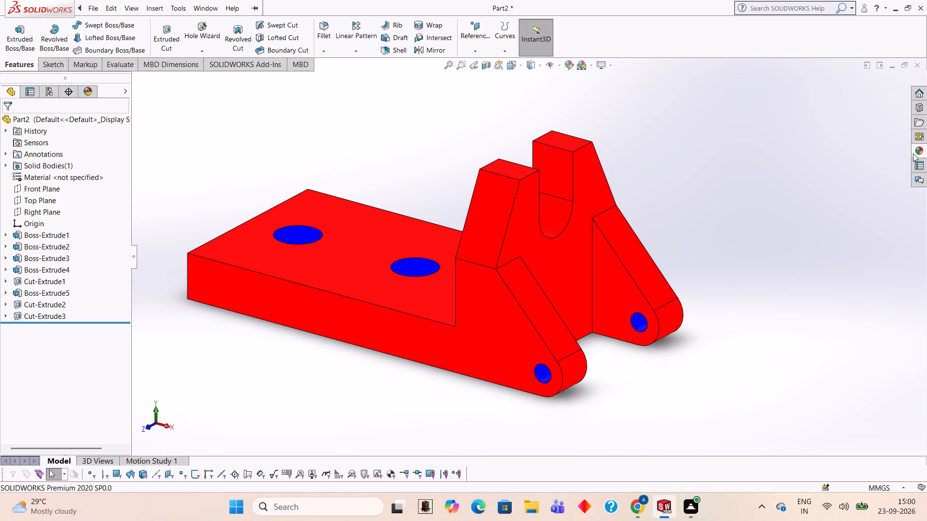
left_click(919, 152)
left_click_drag(812, 408, 569, 205)
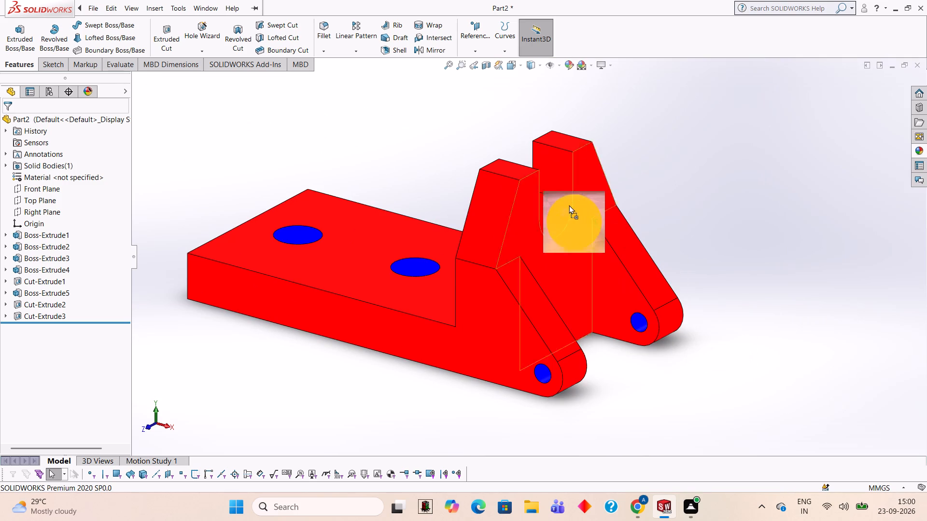
left_click_drag(569, 205, 553, 187)
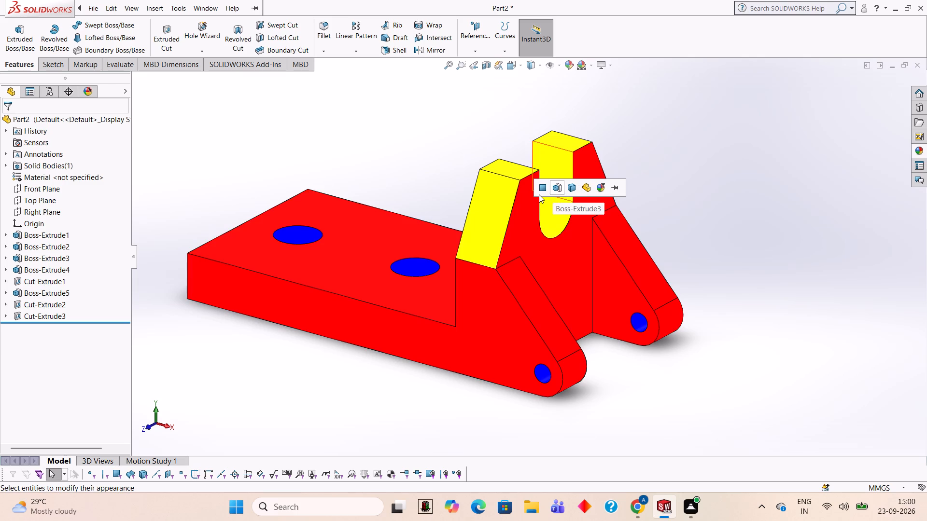
left_click(555, 192)
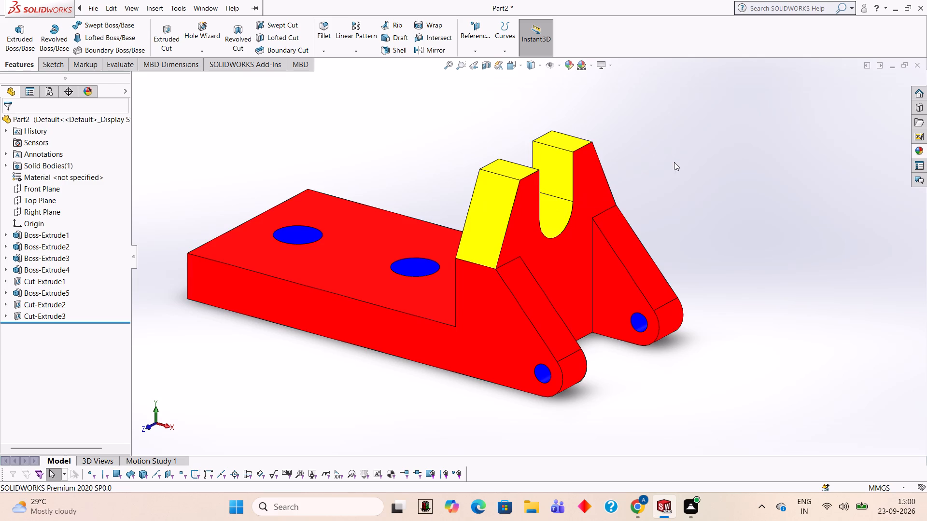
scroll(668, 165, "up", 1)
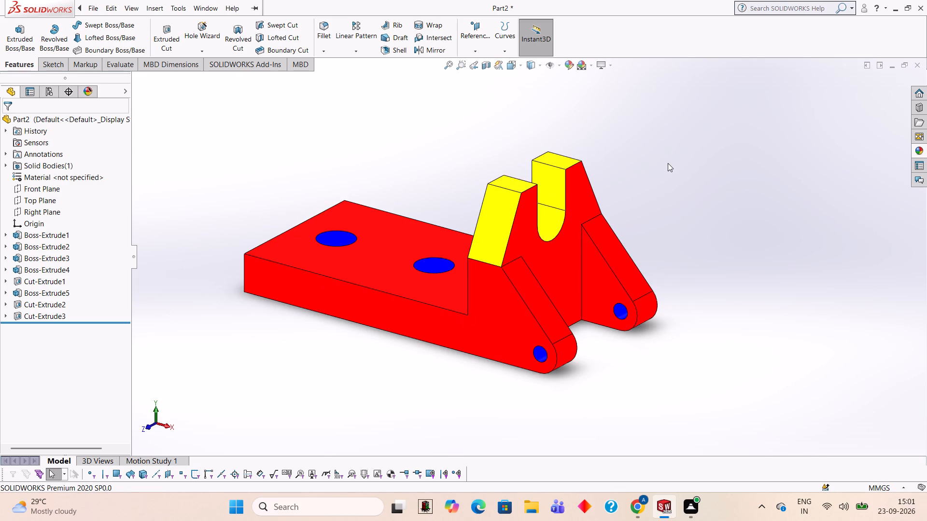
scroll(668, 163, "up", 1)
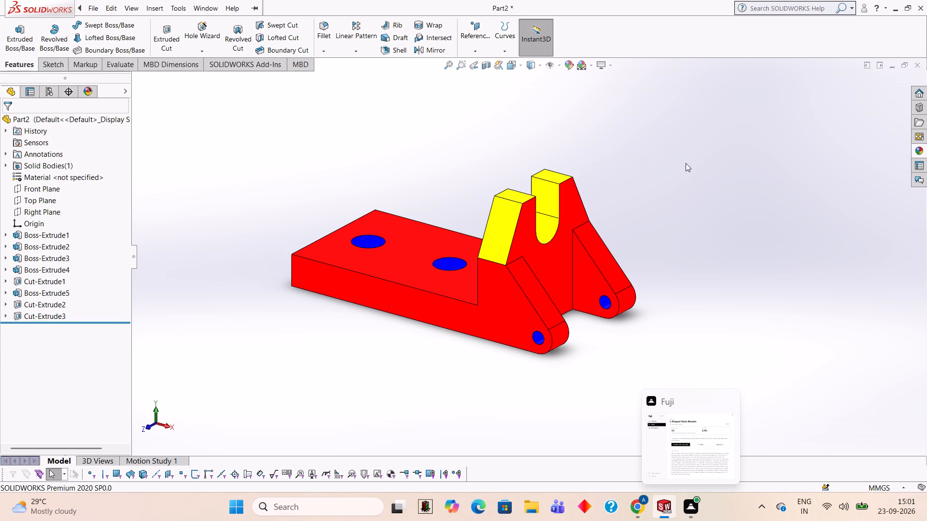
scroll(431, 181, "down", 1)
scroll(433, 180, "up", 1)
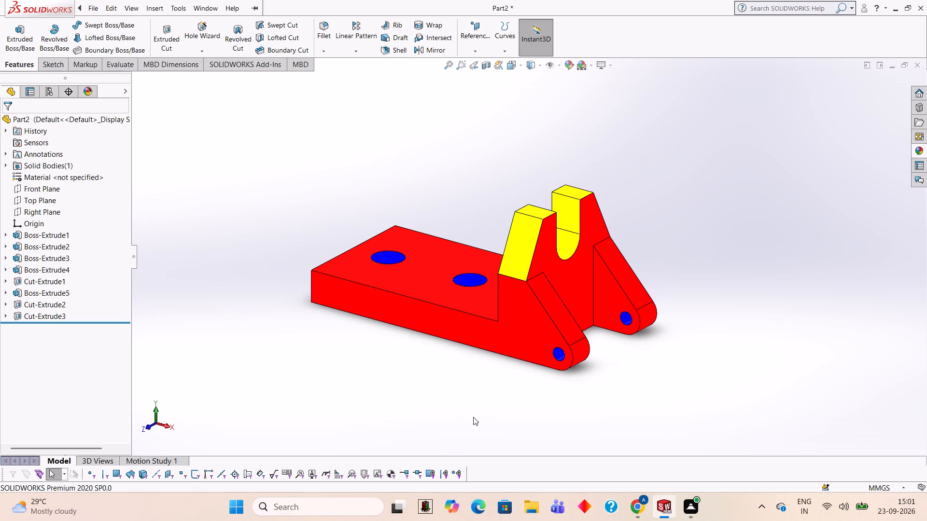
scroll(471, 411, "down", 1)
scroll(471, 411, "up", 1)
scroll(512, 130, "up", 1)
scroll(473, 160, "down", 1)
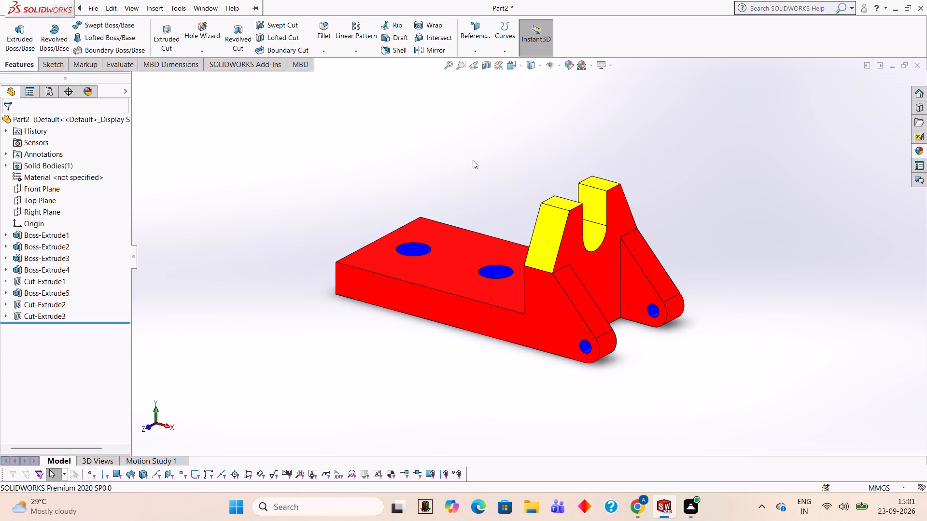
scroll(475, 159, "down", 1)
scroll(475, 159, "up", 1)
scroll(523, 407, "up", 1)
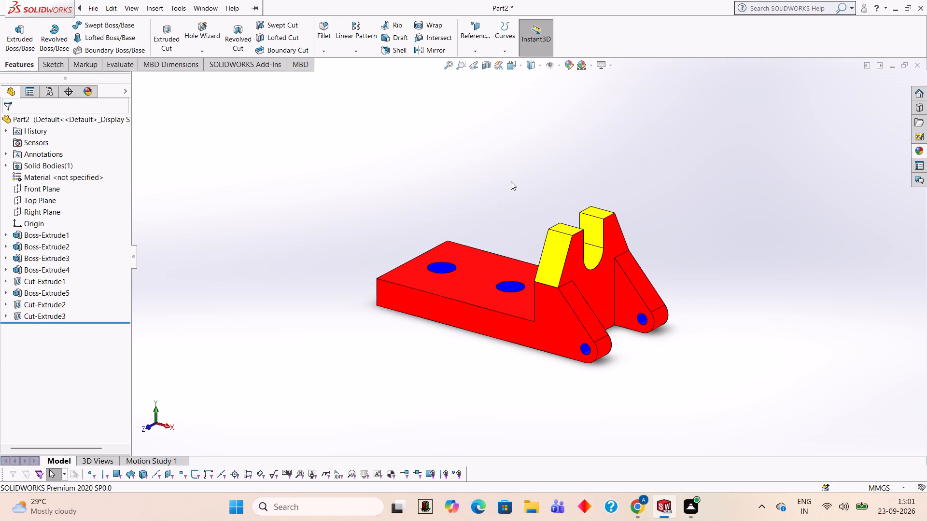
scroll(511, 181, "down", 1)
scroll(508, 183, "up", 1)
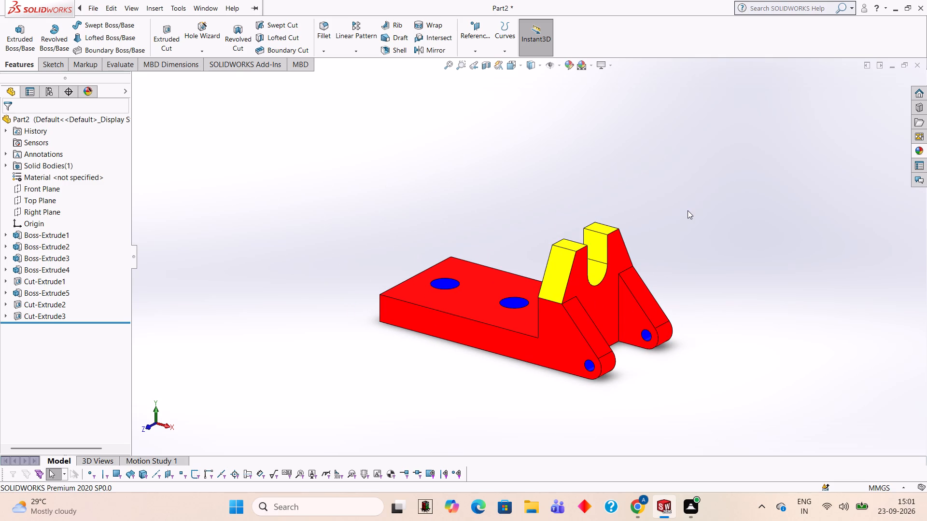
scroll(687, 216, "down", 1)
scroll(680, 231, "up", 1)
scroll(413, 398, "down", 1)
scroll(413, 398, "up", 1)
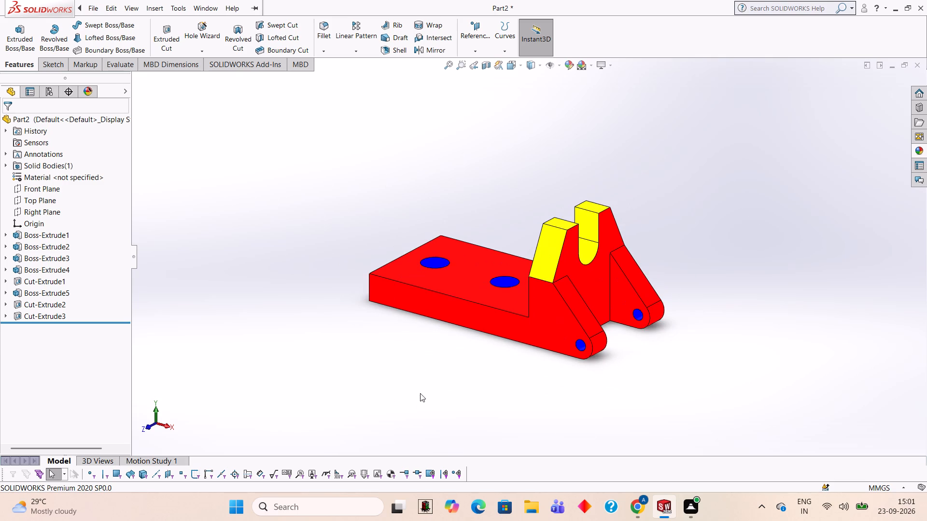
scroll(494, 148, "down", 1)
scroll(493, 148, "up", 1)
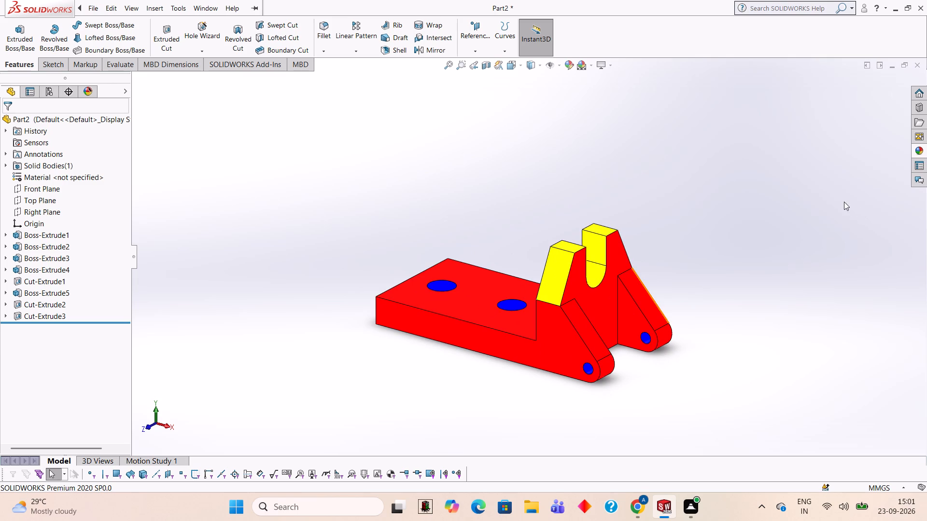
Apply the green LED appearance to the Boss-Extrude1 feature that forms the base plate.
left_click(916, 148)
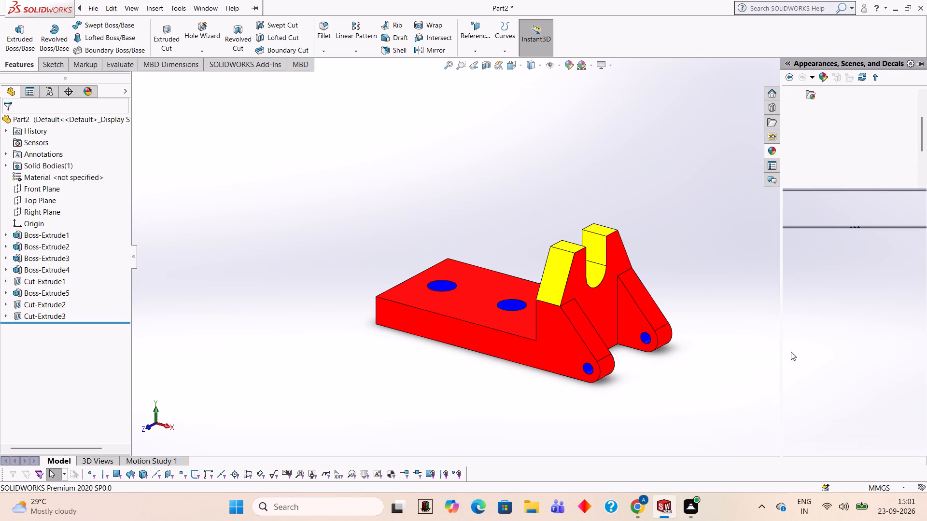
scroll(869, 328, "down", 2)
left_click_drag(839, 262, 498, 344)
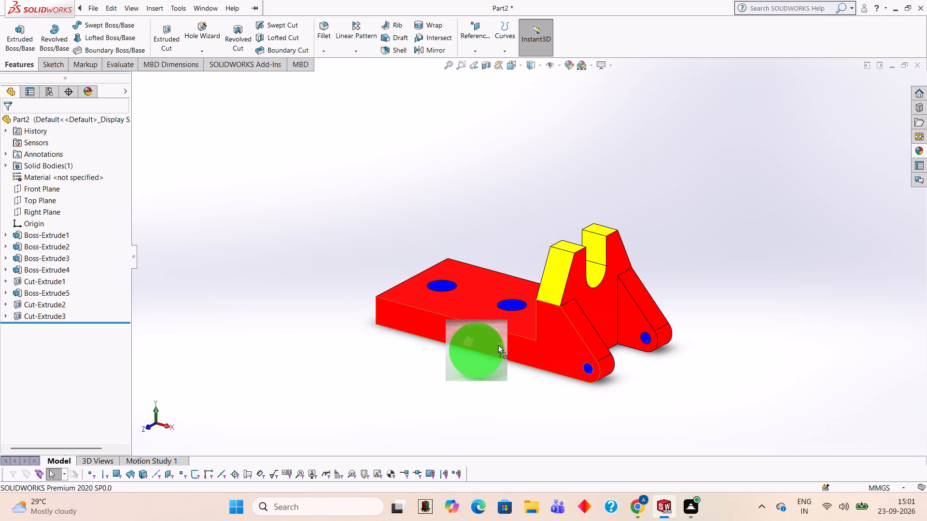
left_click_drag(498, 344, 489, 340)
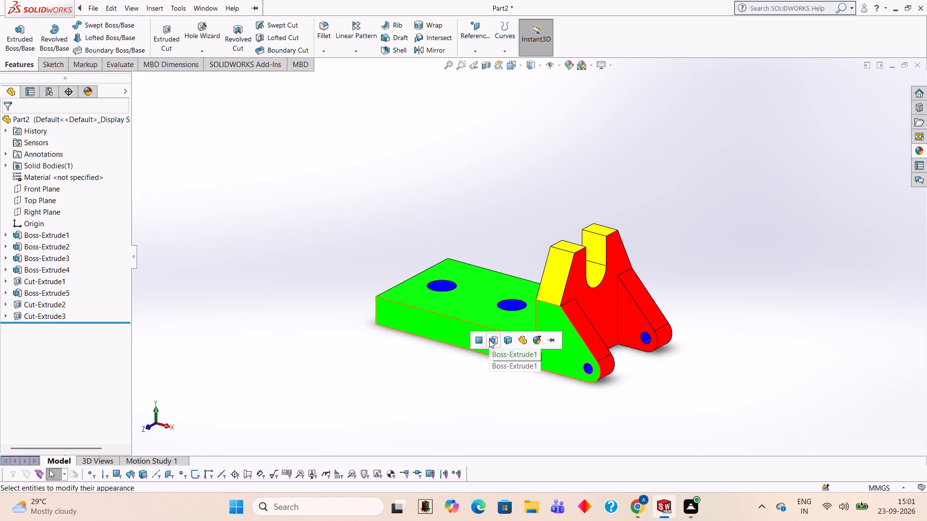
left_click(489, 340)
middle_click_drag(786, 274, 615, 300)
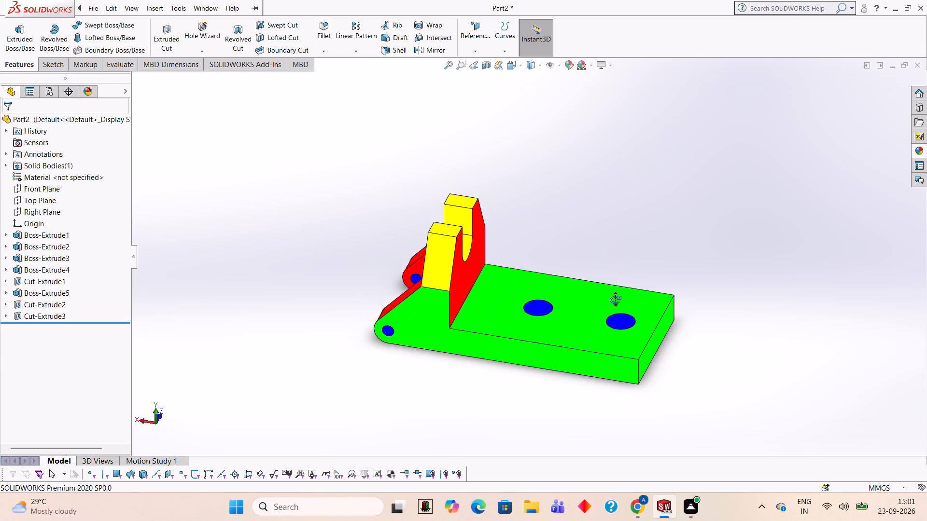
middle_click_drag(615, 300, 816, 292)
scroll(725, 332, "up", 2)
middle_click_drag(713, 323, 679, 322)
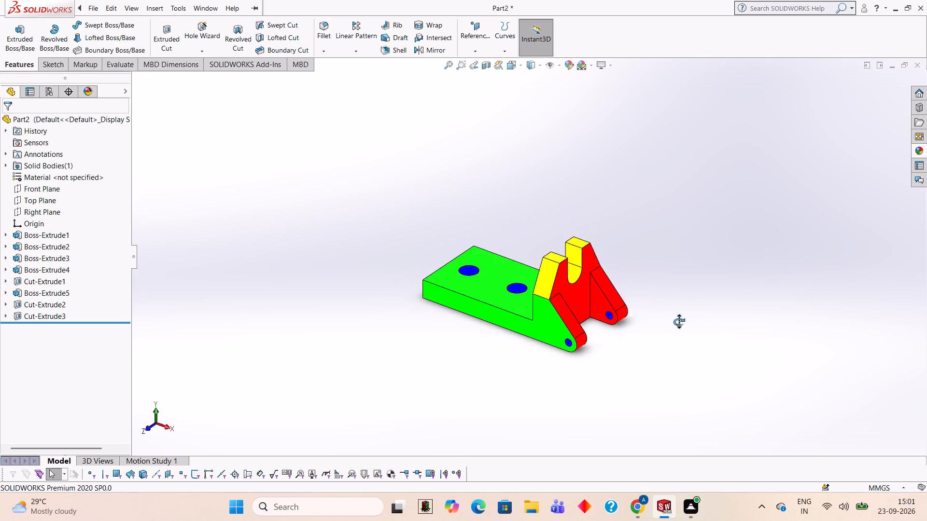
Examine the coloured part from several angles, covering the base plate, slotted end wall, side extensions and holes.
middle_click_drag(679, 322, 681, 299)
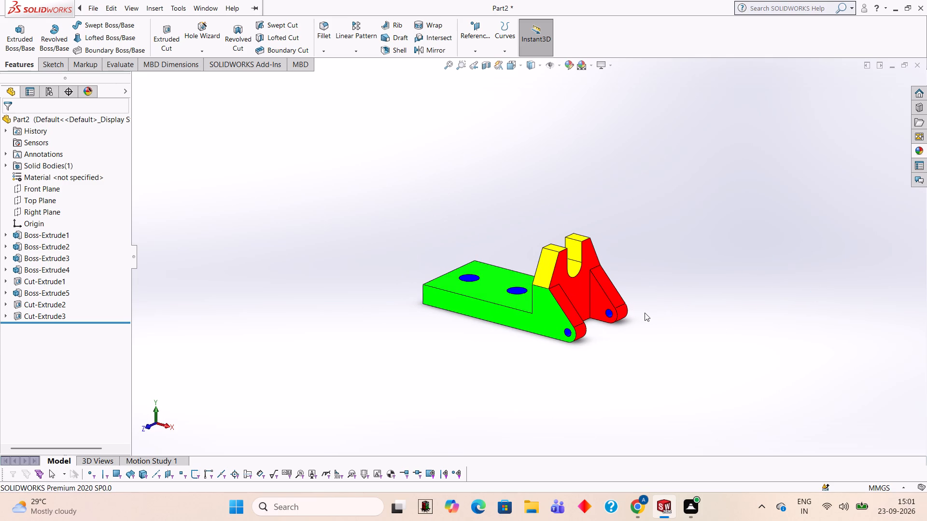
scroll(398, 208, "down", 1)
scroll(766, 387, "down", 1)
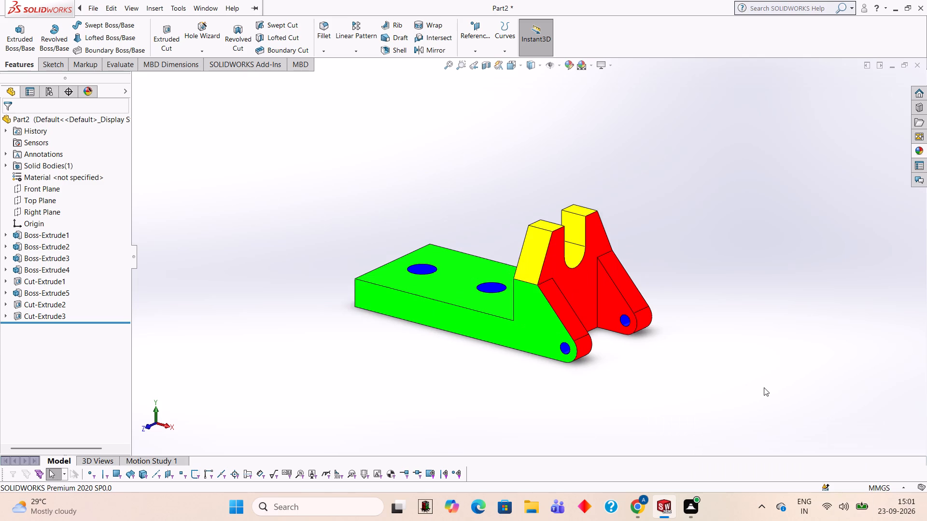
scroll(744, 380, "up", 1)
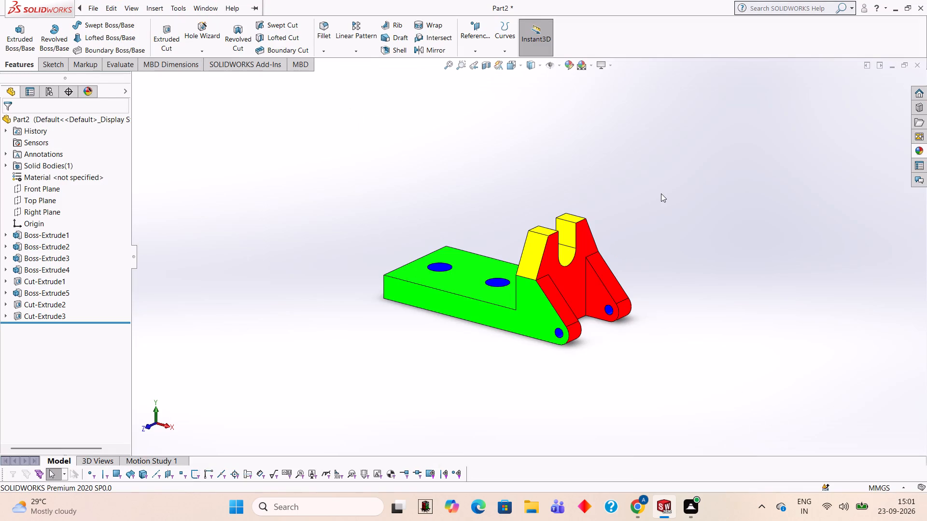
scroll(427, 333, "down", 2)
scroll(428, 337, "up", 1)
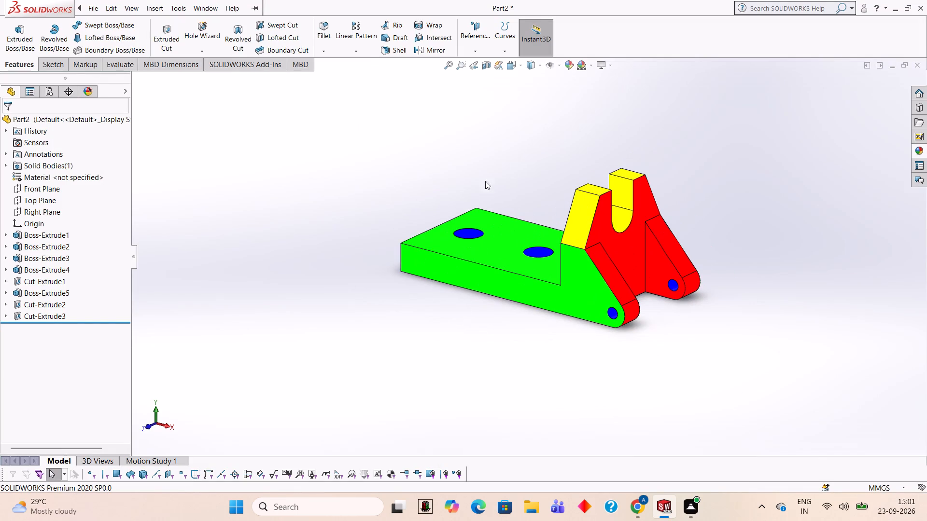
scroll(582, 151, "down", 1)
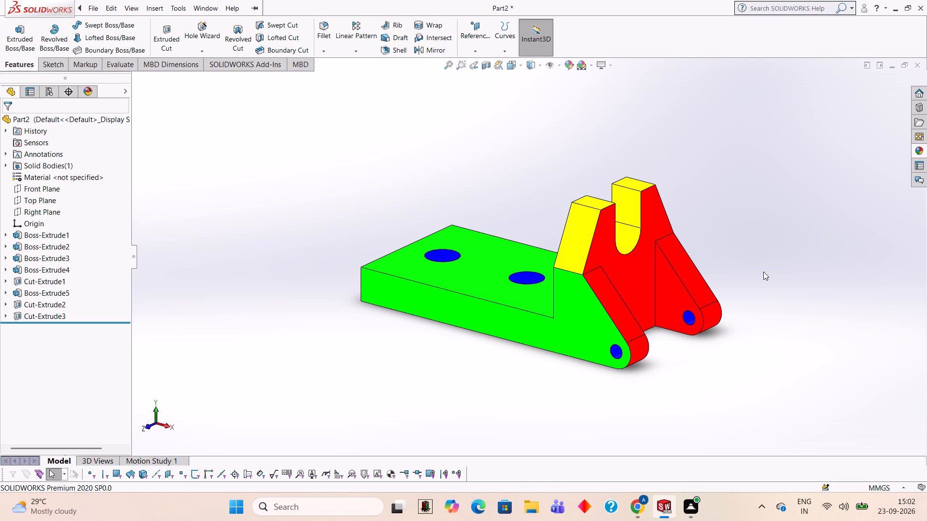
middle_click_drag(709, 149, 717, 162)
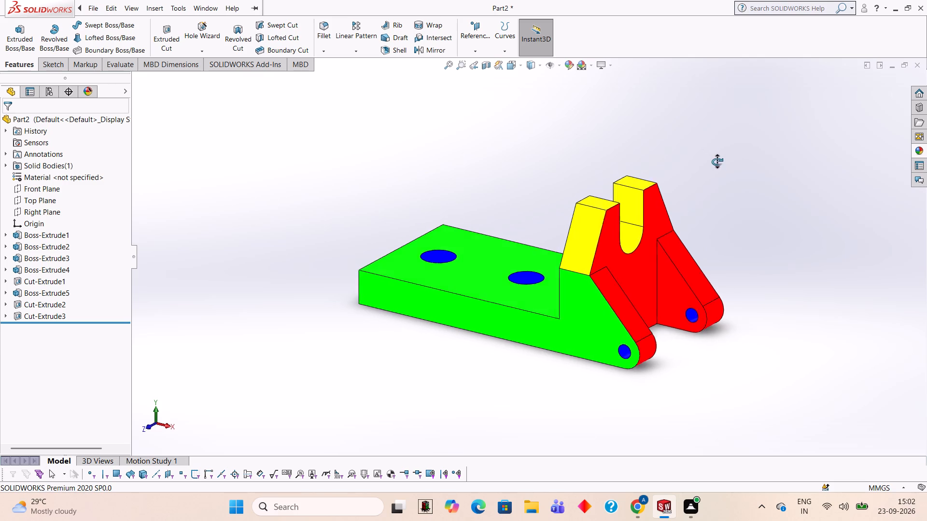
middle_click_drag(717, 162, 704, 169)
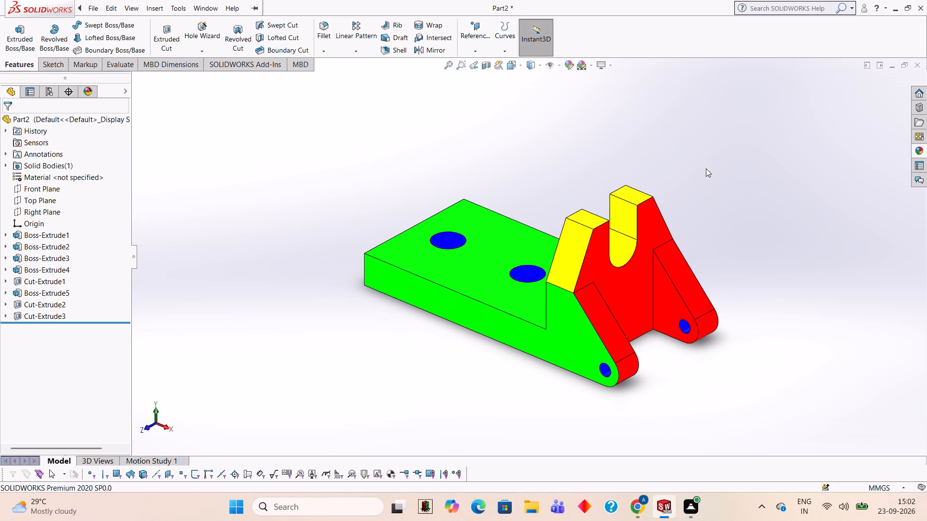
scroll(515, 369, "down", 1)
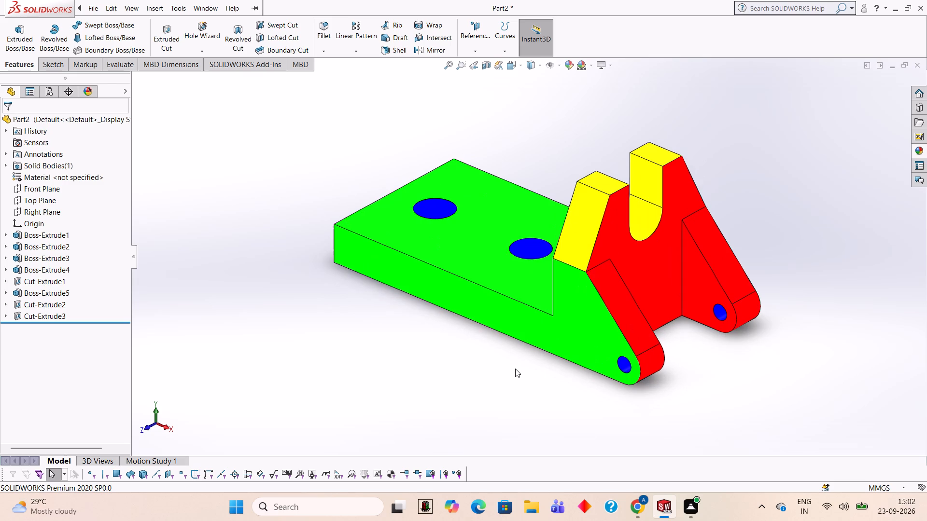
scroll(515, 369, "up", 1)
scroll(532, 168, "down", 1)
scroll(533, 168, "up", 1)
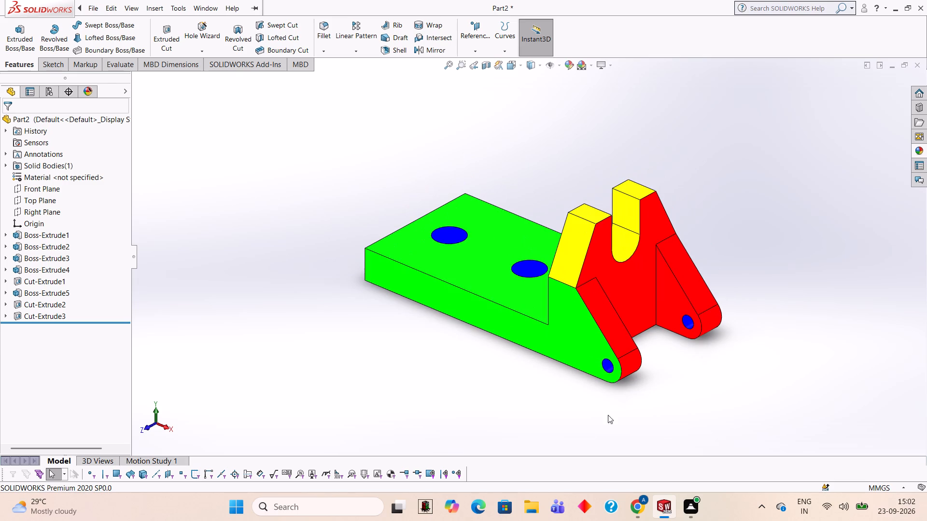
middle_click_drag(586, 406, 591, 384)
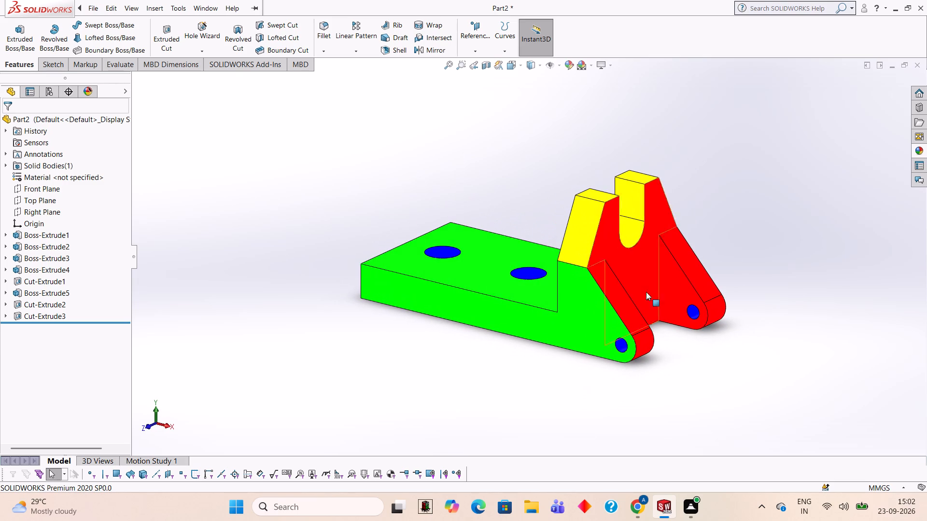
middle_click_drag(758, 216, 746, 216)
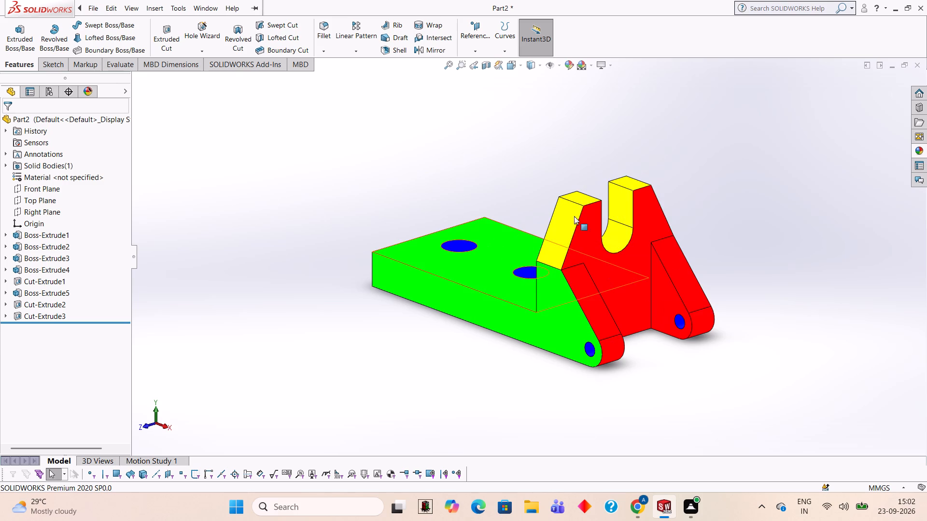
middle_click_drag(447, 172, 454, 172)
scroll(450, 176, "up", 1)
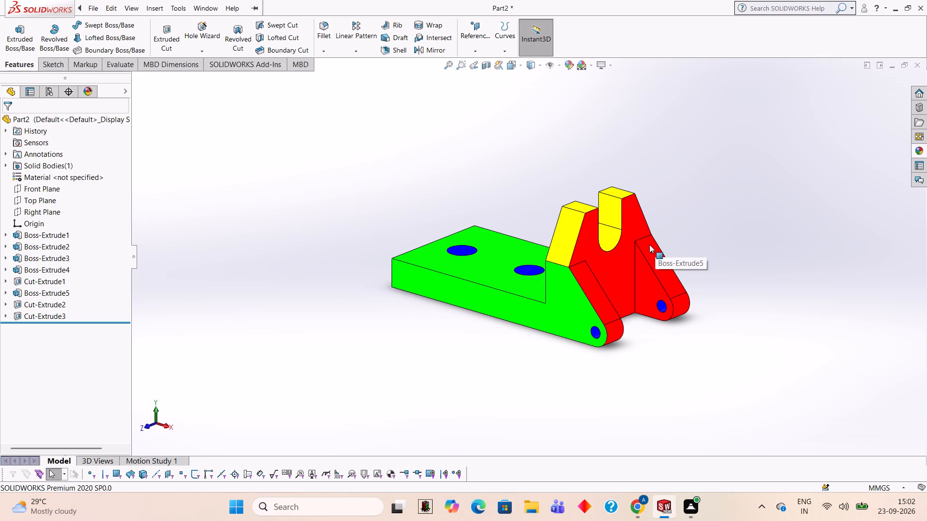
middle_click_drag(706, 187, 712, 229)
scroll(709, 229, "up", 1)
middle_click_drag(709, 229, 702, 227)
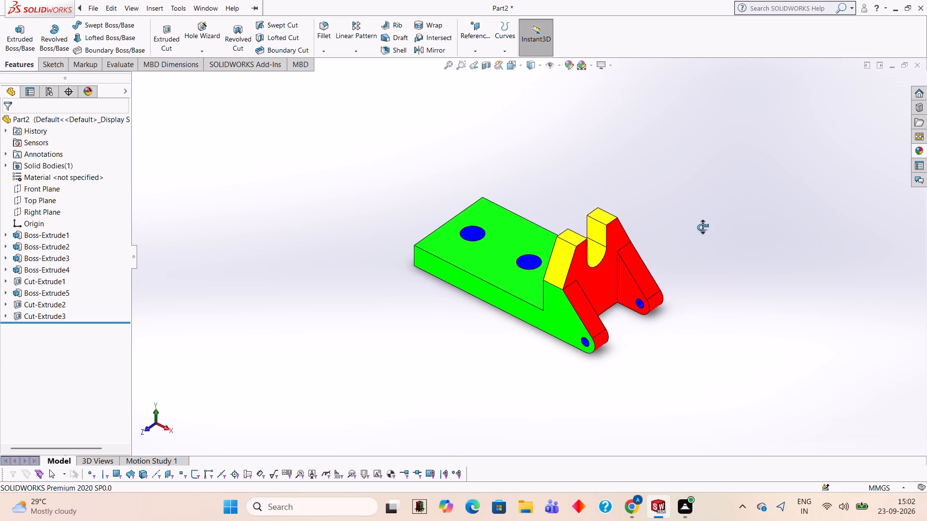
middle_click_drag(702, 227, 688, 222)
middle_click_drag(590, 359, 603, 358)
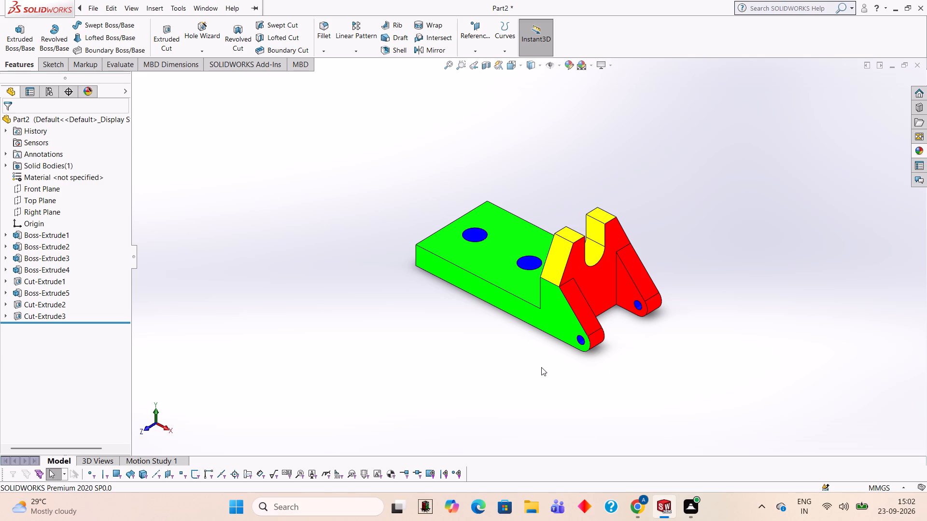
middle_click_drag(541, 367, 554, 354)
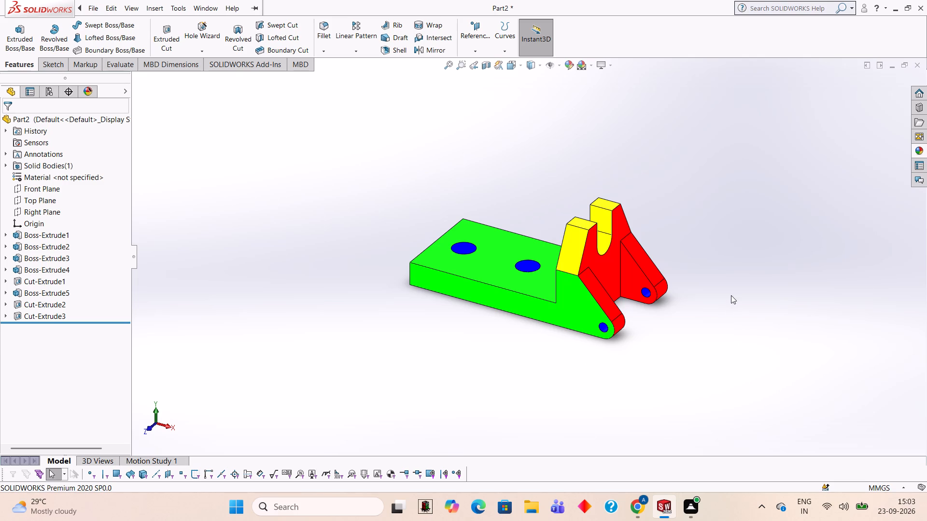
middle_click_drag(738, 290, 726, 301)
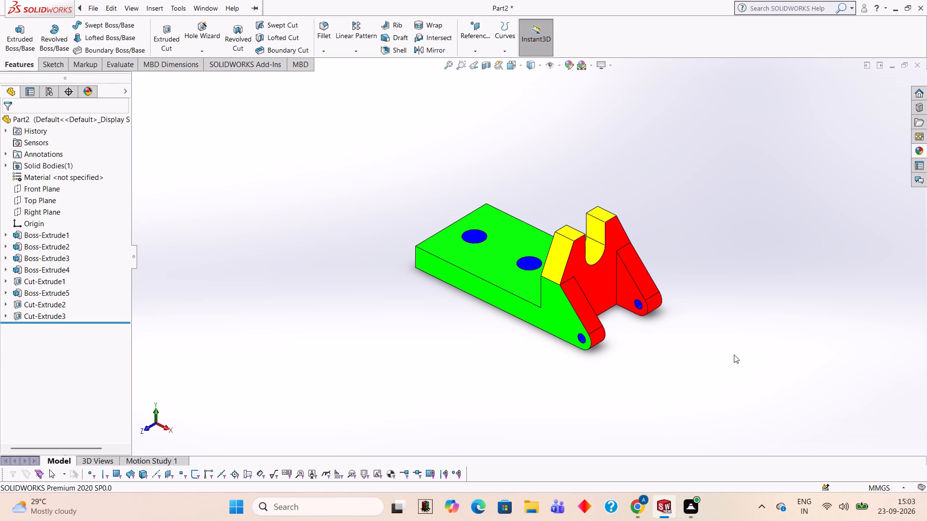
middle_click_drag(641, 400, 646, 400)
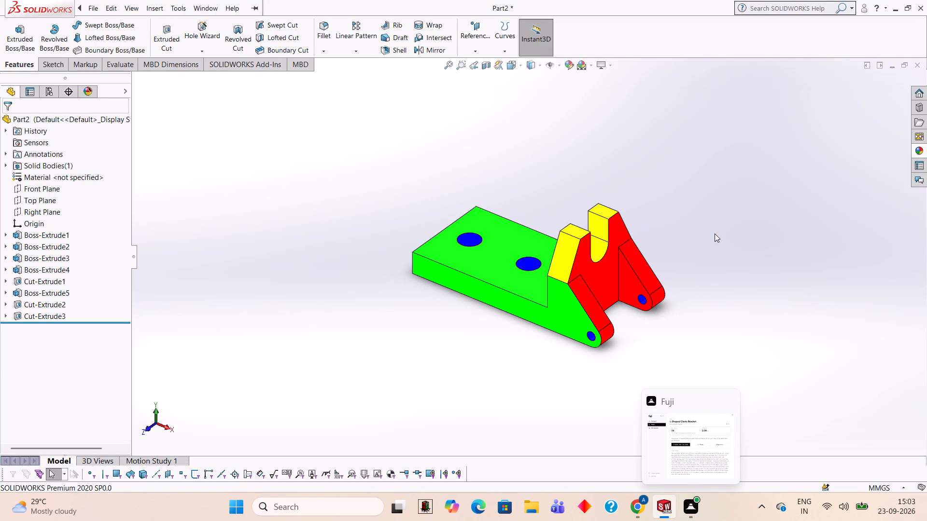
Save the part in the Documents folder as a SOLIDWORKS Part file named 77777777.
key("ctrl+s")
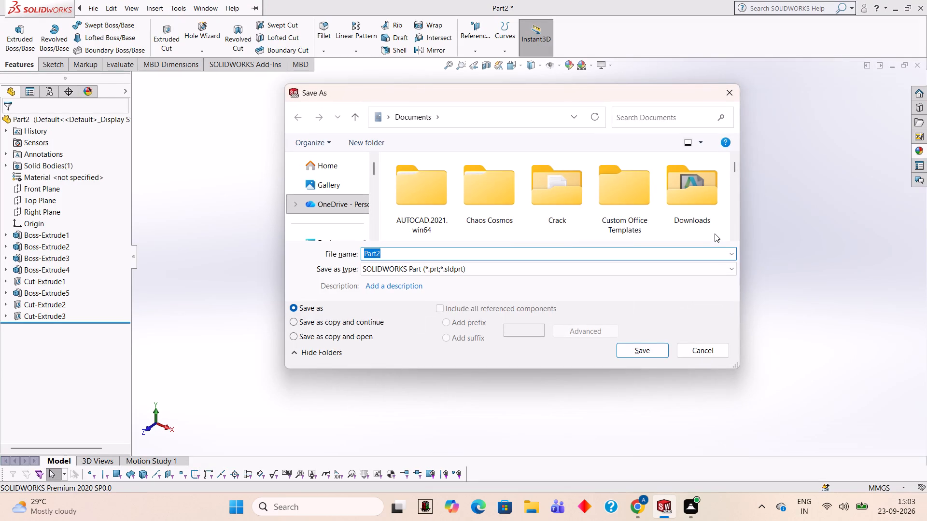
type("76")
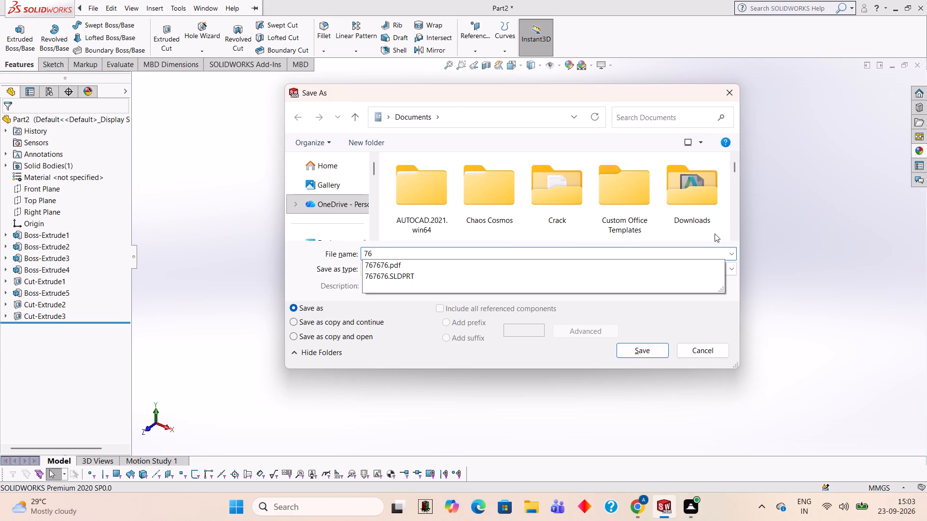
key("BackSpace")
type("7777777")
left_click(658, 347)
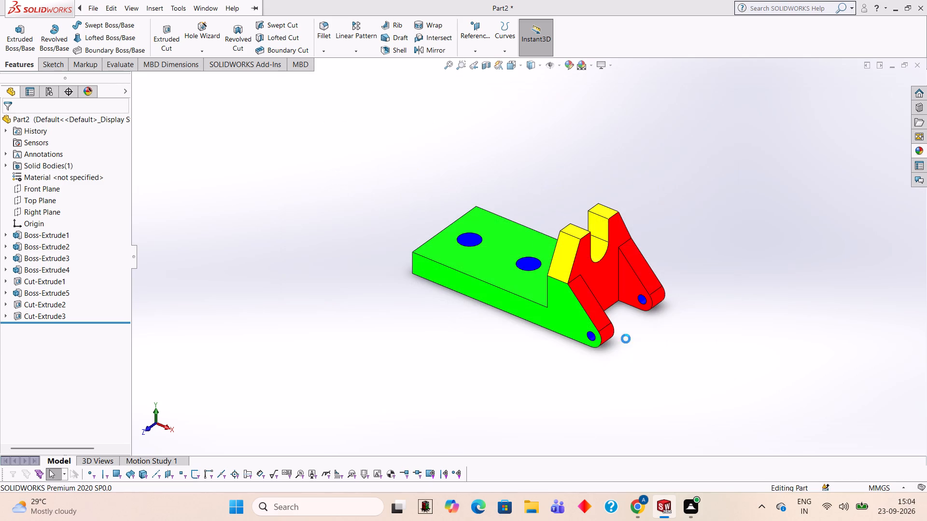
Save a PDF version of the part in the Documents folder, using the Adobe Portable Document Format and the name 77777777.
left_click(275, 3)
left_click(165, 8)
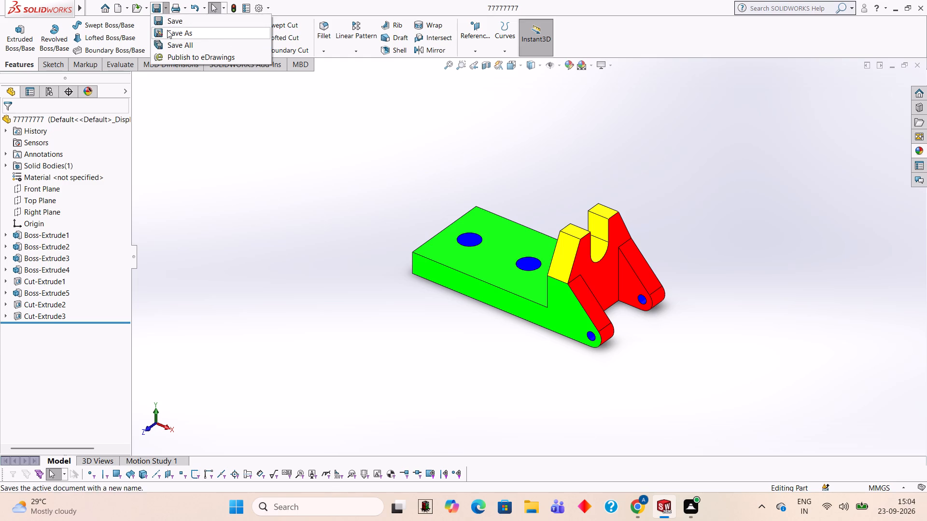
left_click(167, 30)
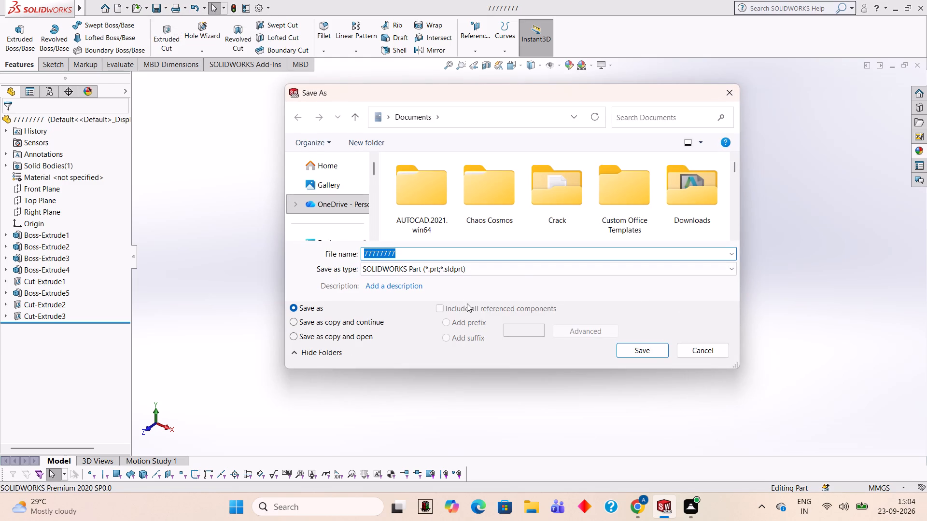
left_click(520, 273)
left_click(468, 73)
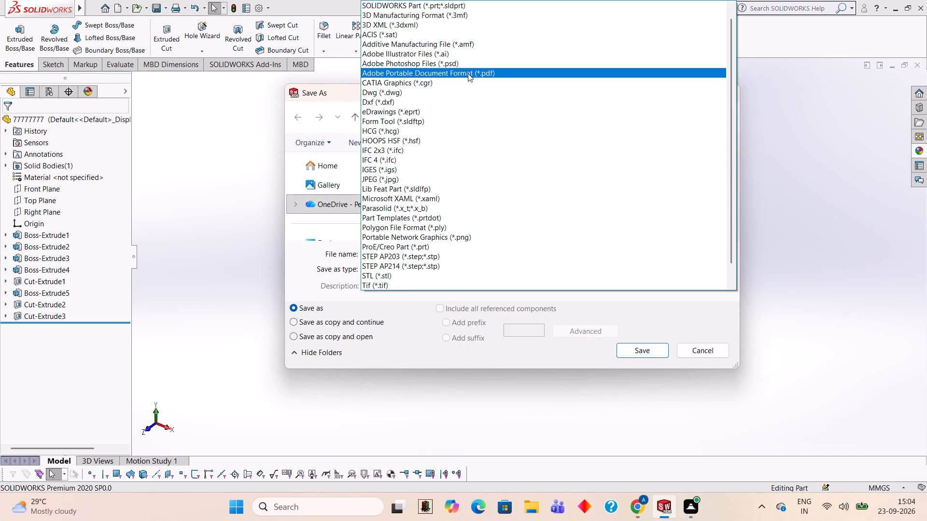
left_click(639, 369)
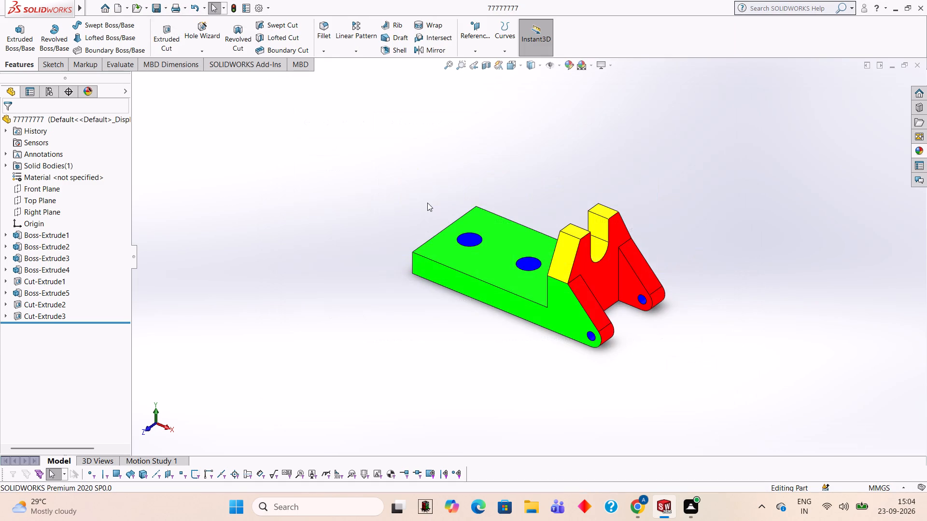